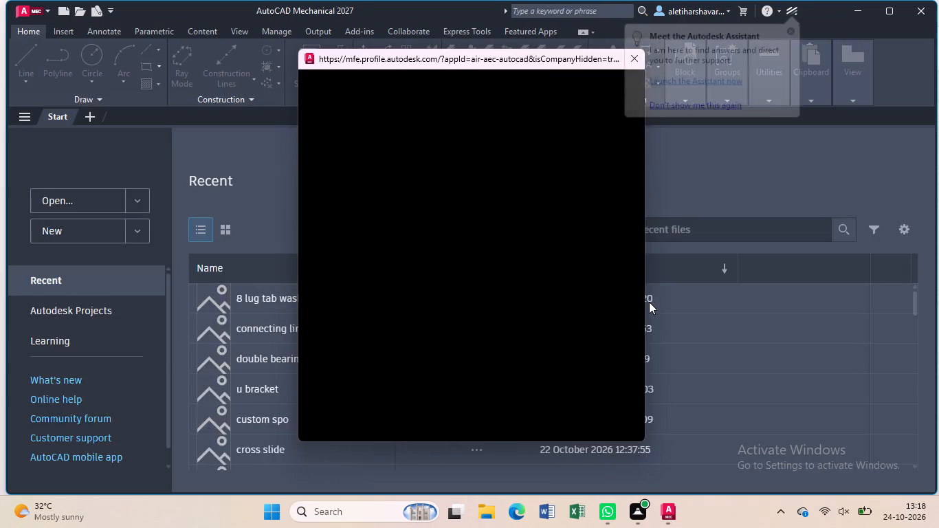
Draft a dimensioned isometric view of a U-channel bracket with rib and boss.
Dismiss the assistant notice and the profile window, and start a new blank drawing.
click(790, 30)
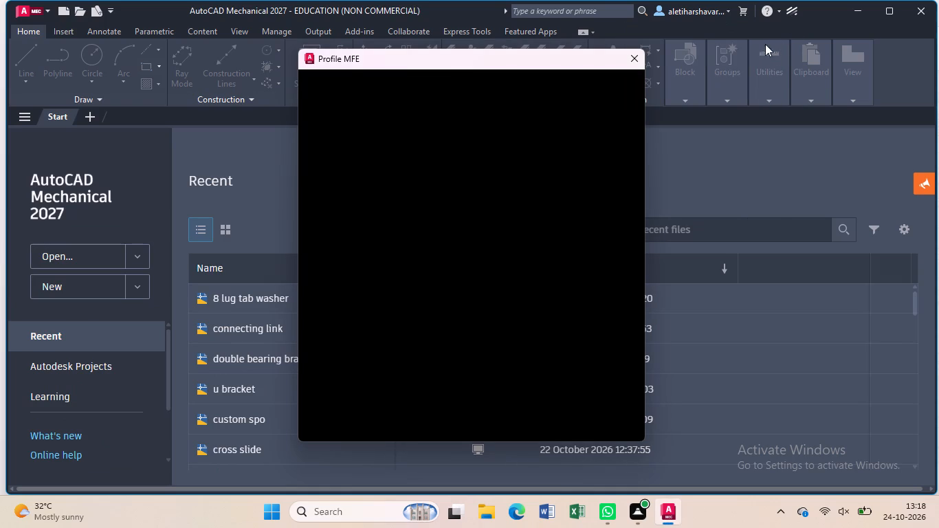
click(637, 60)
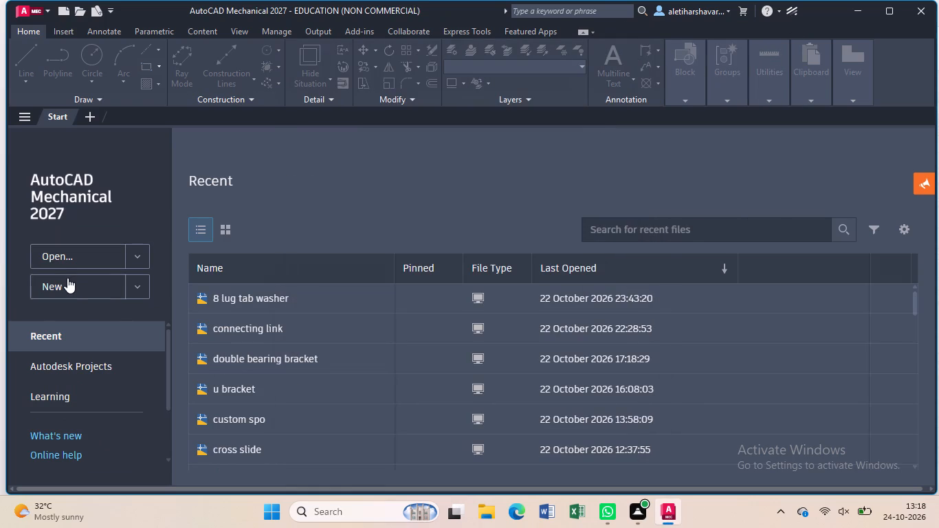
click(69, 283)
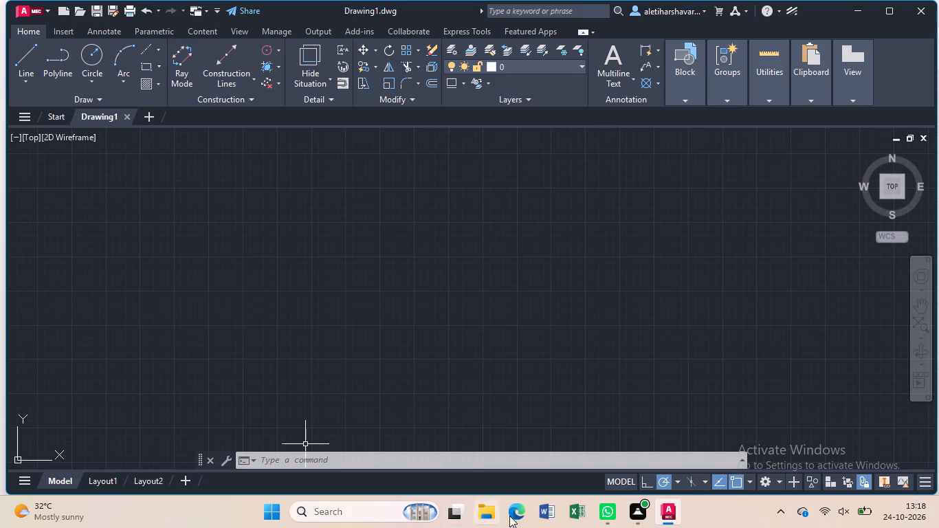
Turn on isometric drafting with the left isoplane.
click(691, 485)
Draw a 90-unit line at 30° as the bottom edge of the bracket profile.
click(24, 50)
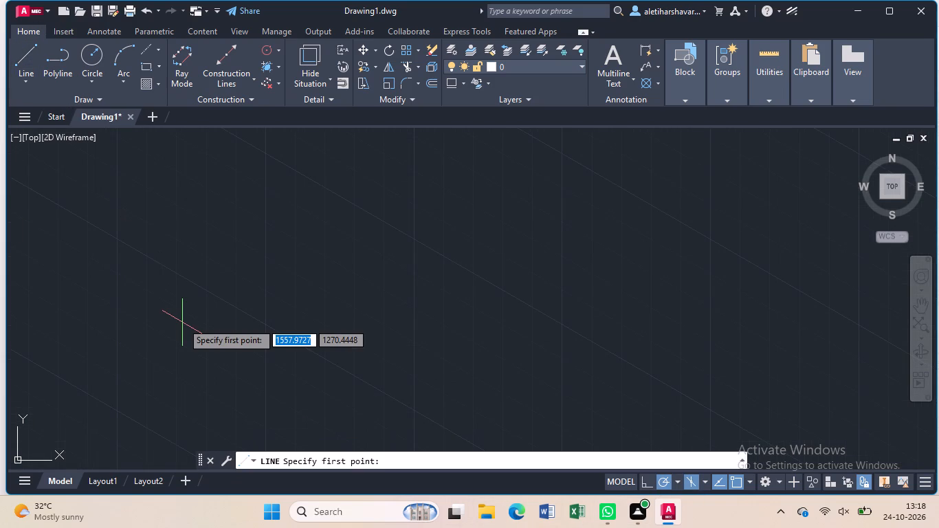
click(182, 322)
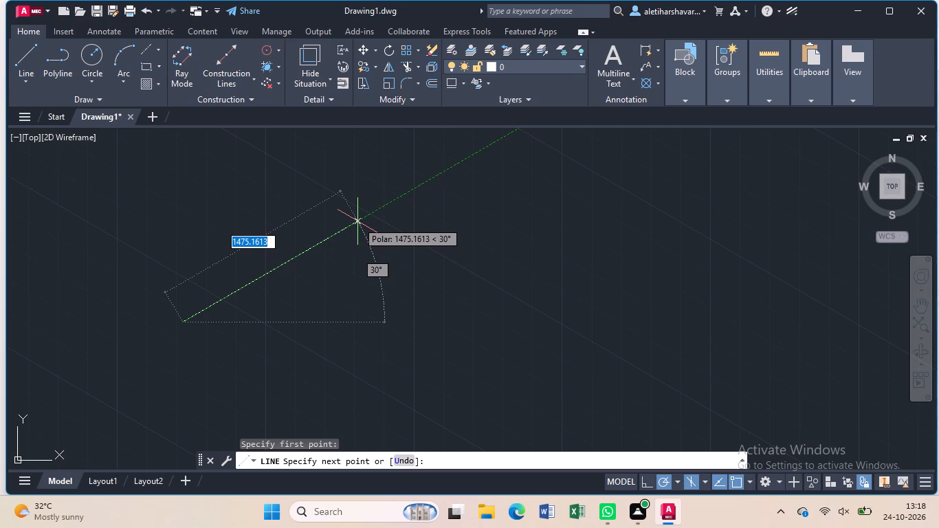
text(90)
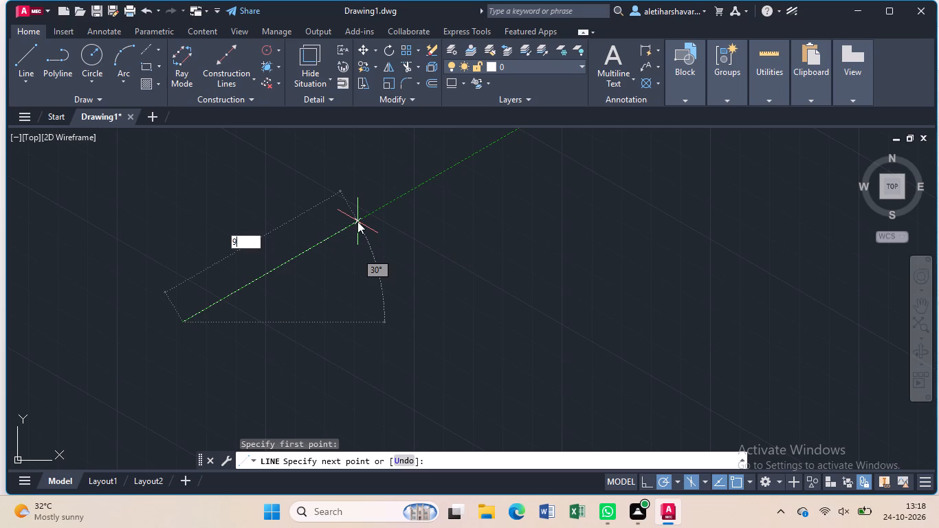
key(Return)
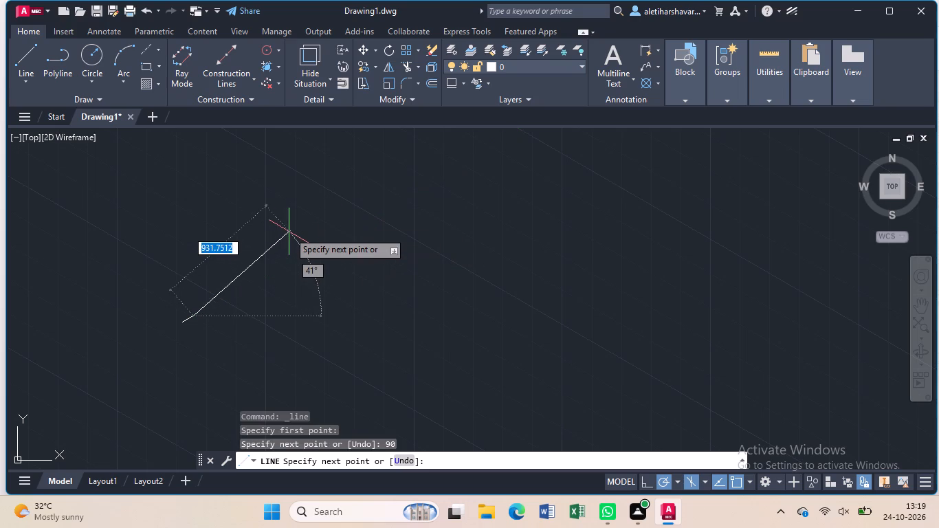
key(Escape)
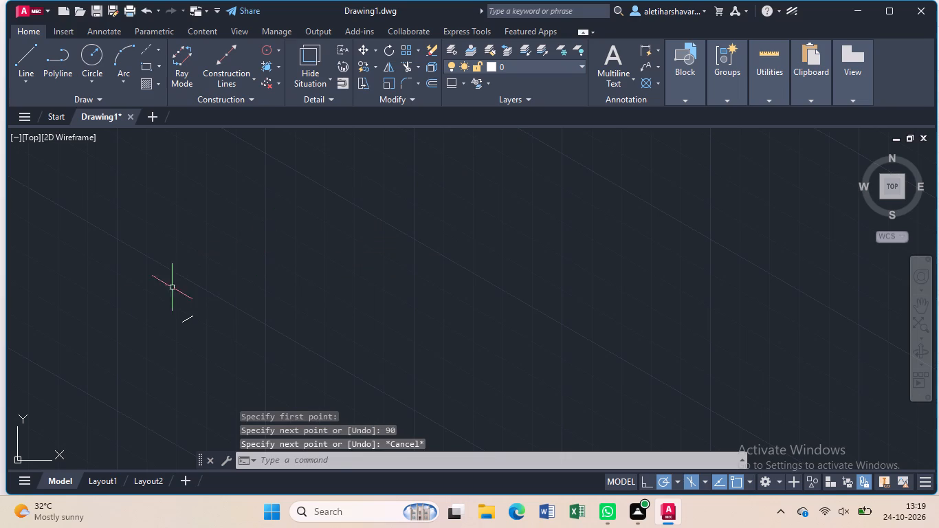
From the lower end of the 90-unit line, draw the profile's first upright: 50 up, 10 at 30°, and 40 down.
scroll(136, 303, up, 2)
middle_drag(225, 339, 316, 286)
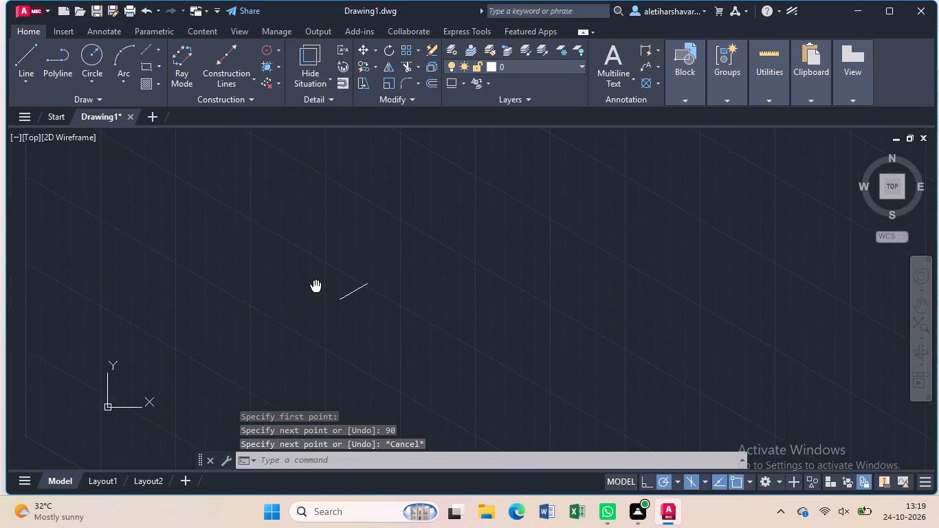
scroll(316, 286, up, 4)
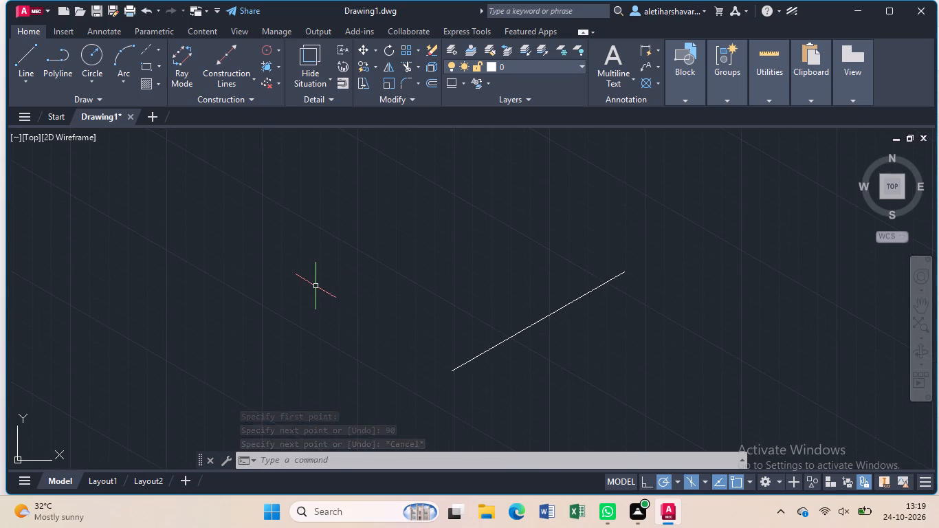
key(l)
key(Return)
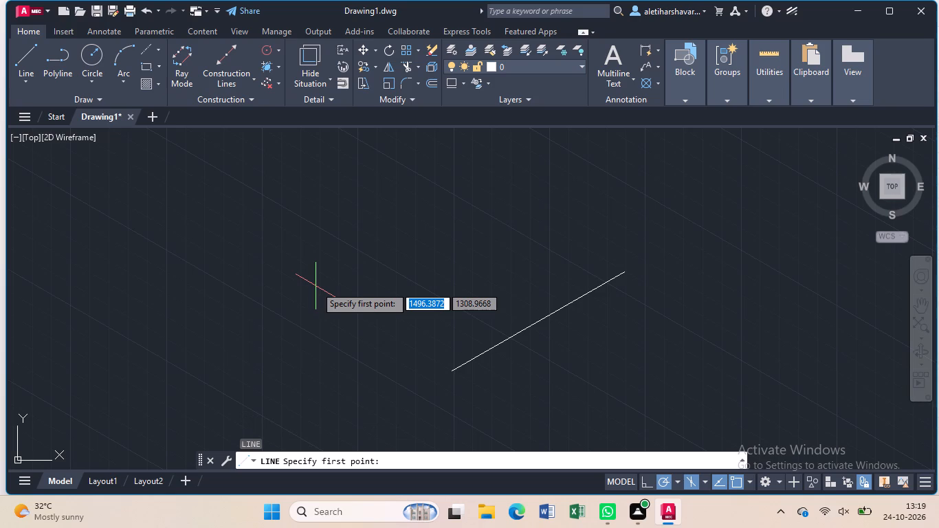
click(450, 368)
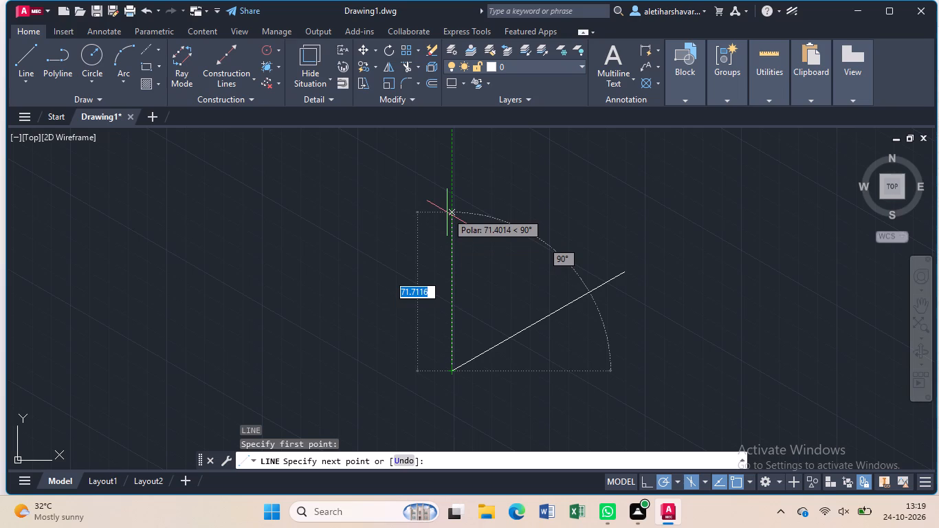
text(50)
key(Return)
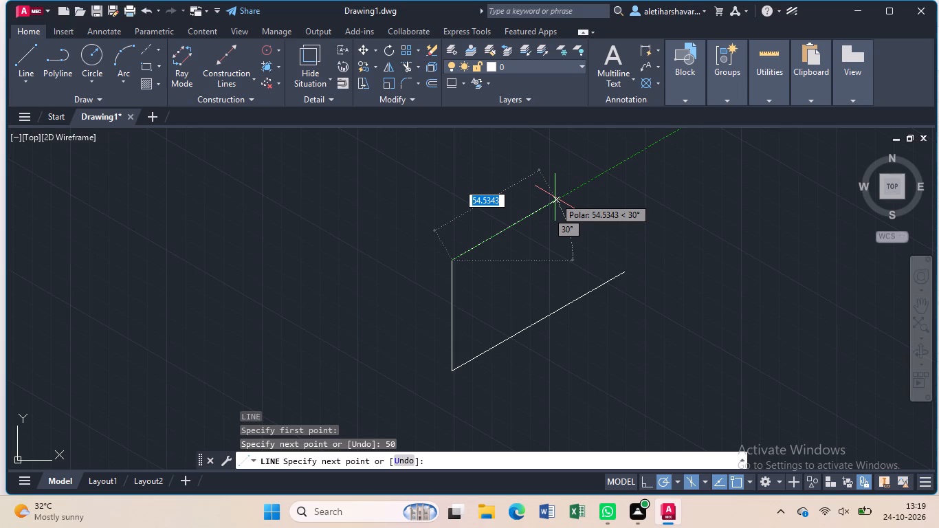
text(10)
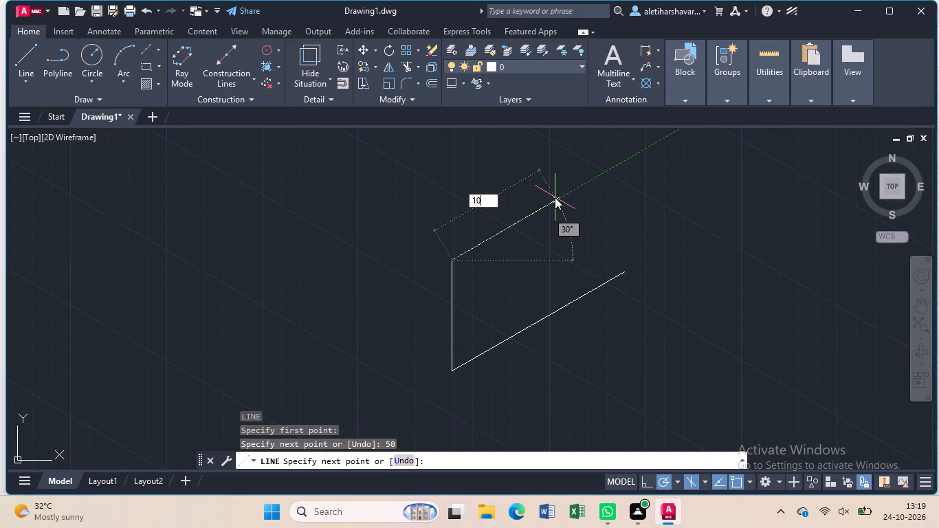
key(Return)
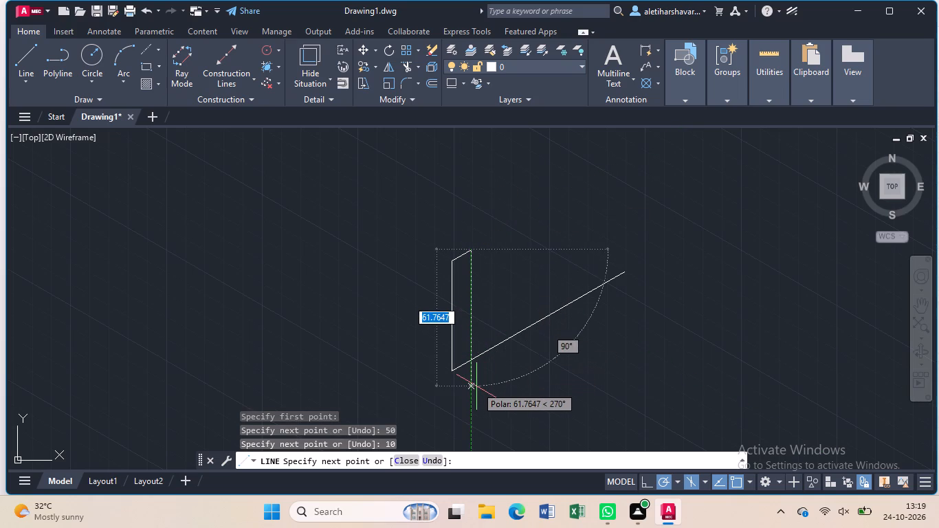
text(40)
key(Return)
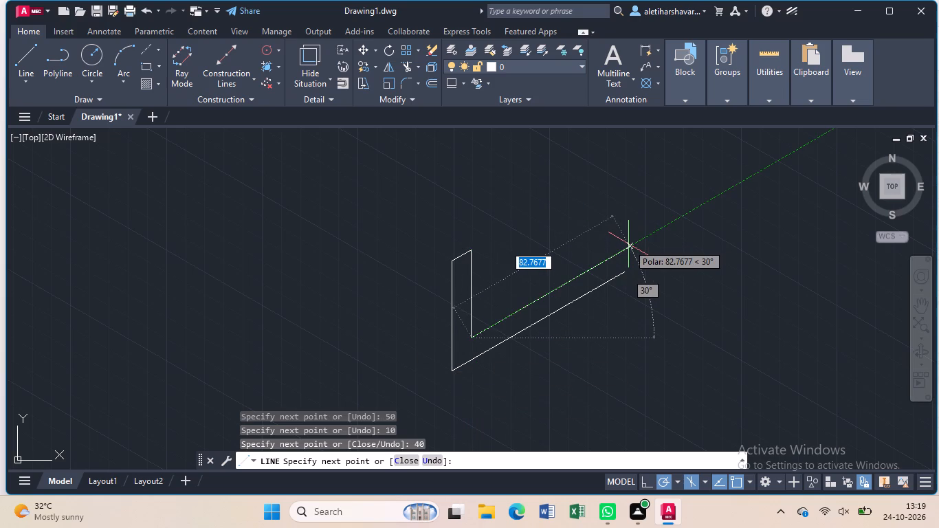
Continue the profile 70 at 30°, 40 up and 10 at 30°, and close it down to the bottom edge's upper end.
text(70)
key(Return)
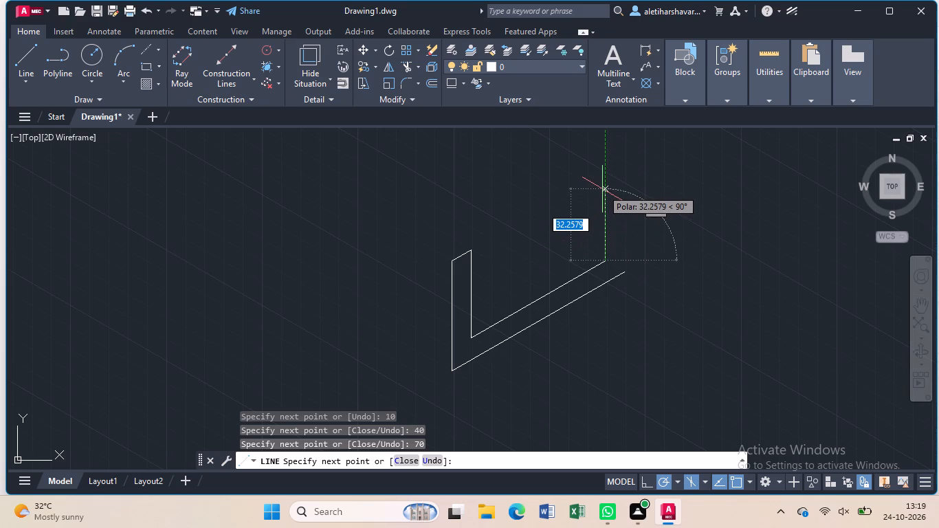
text(40)
key(Return)
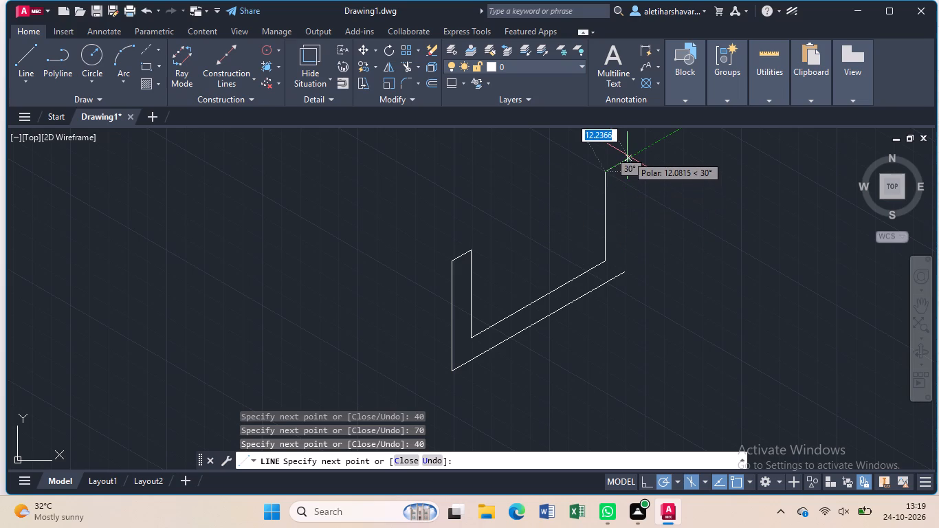
text(10)
key(Return)
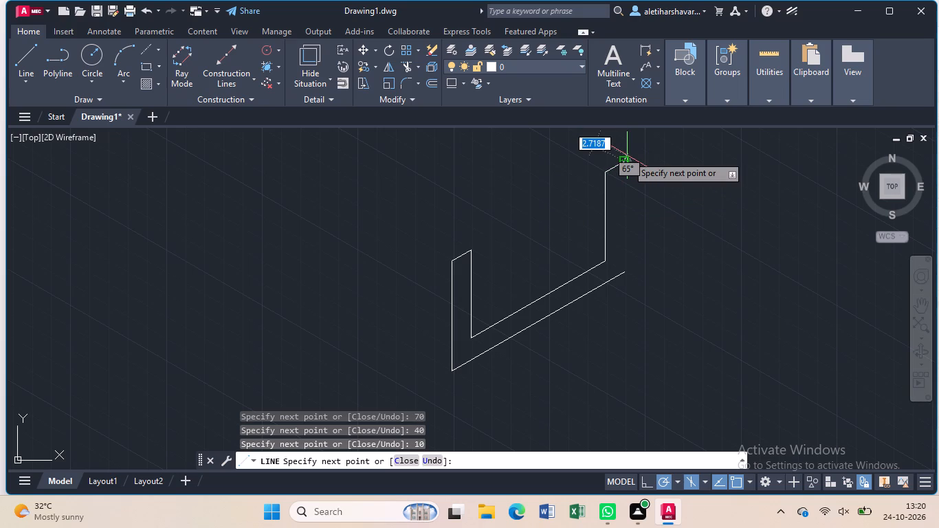
click(626, 268)
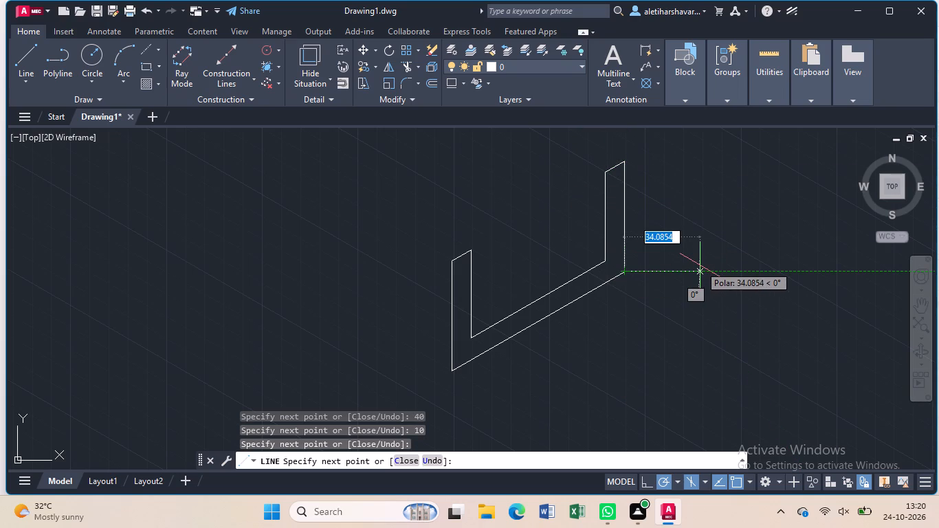
key(Escape)
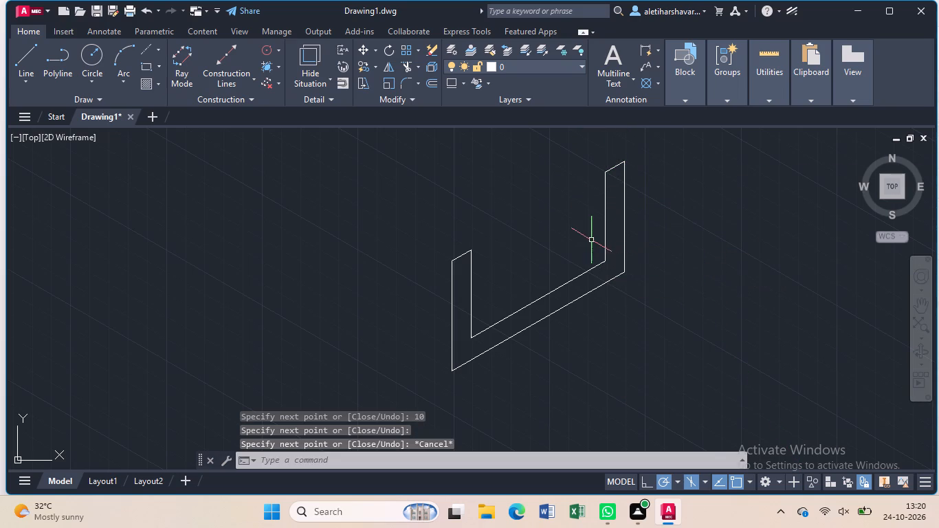
Draw the side face from the profile's lowest corner: 45 at 150°, 50 up, and back to the first upright's outer top corner.
middle_drag(591, 240, 608, 283)
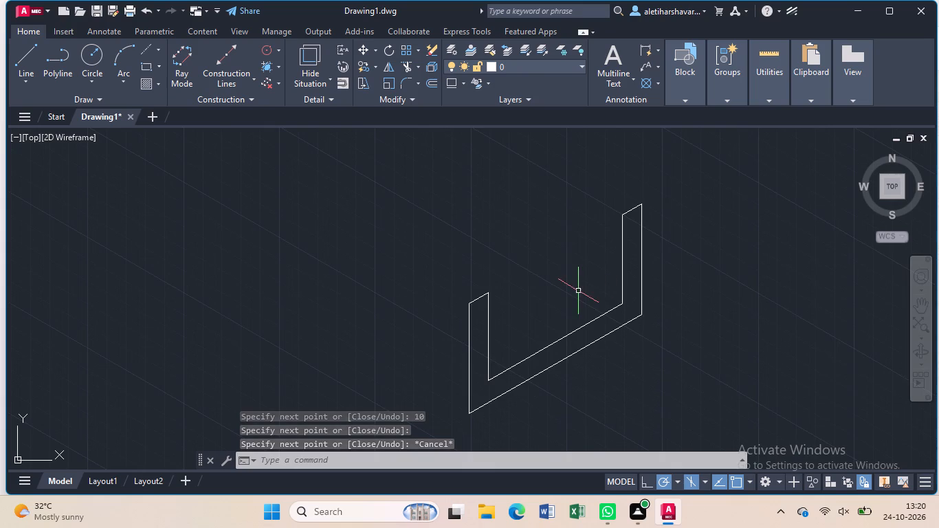
key(l)
key(Return)
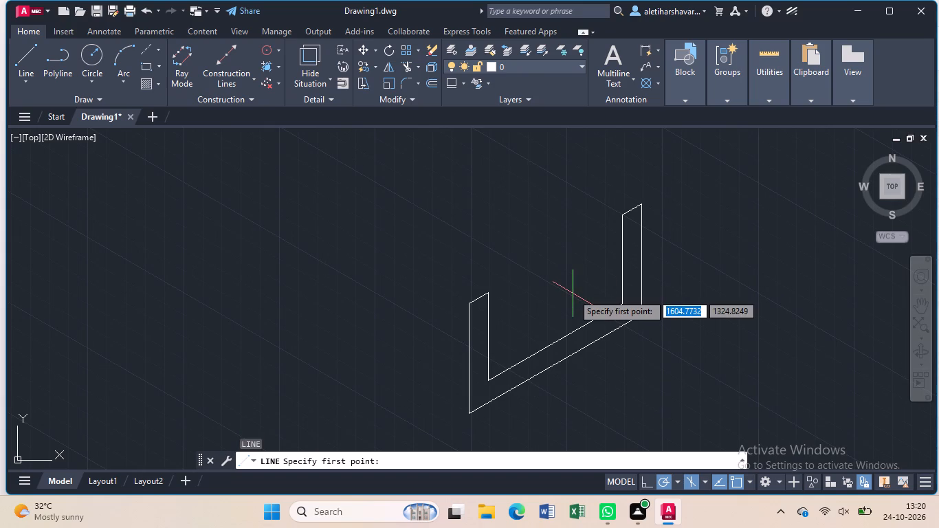
click(469, 414)
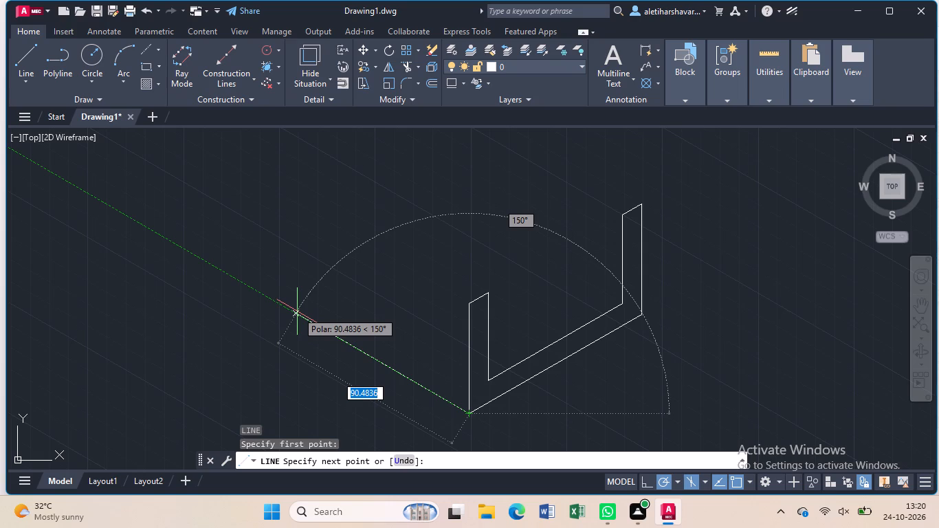
key(4)
key(5)
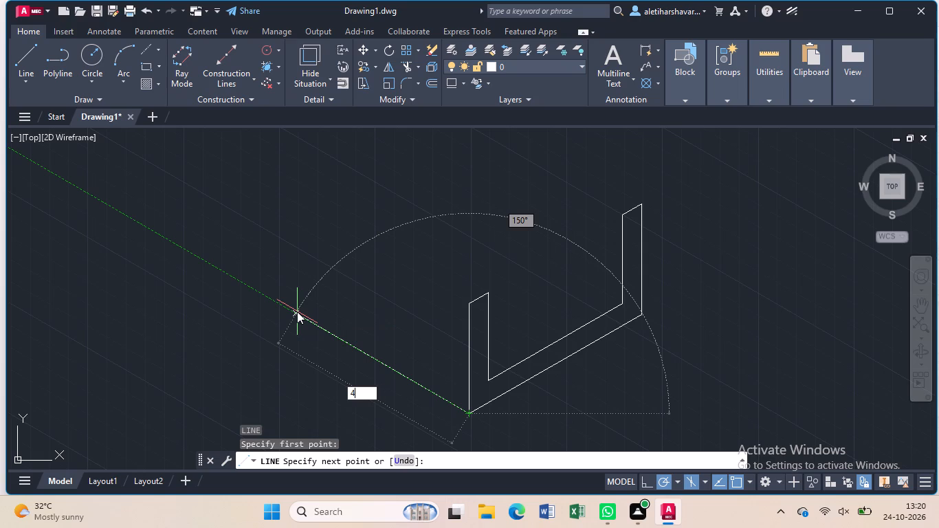
key(Return)
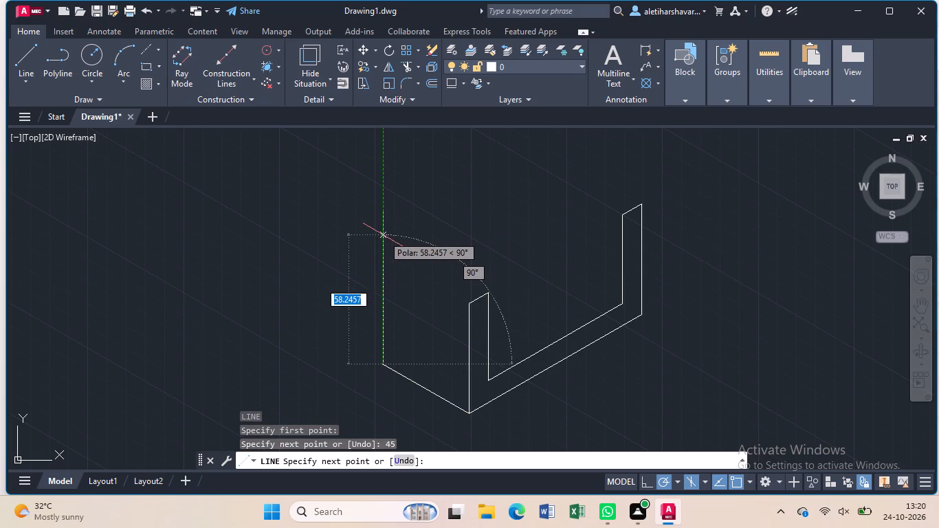
text(50)
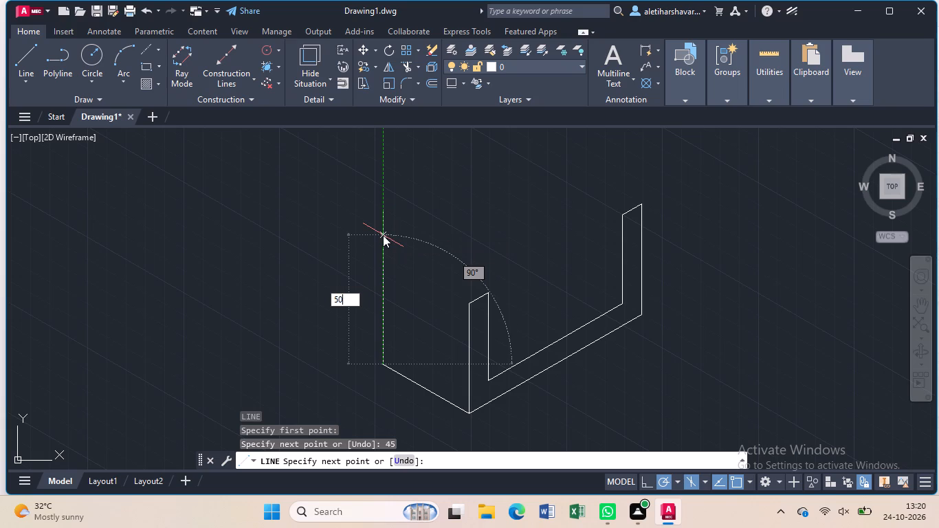
key(Return)
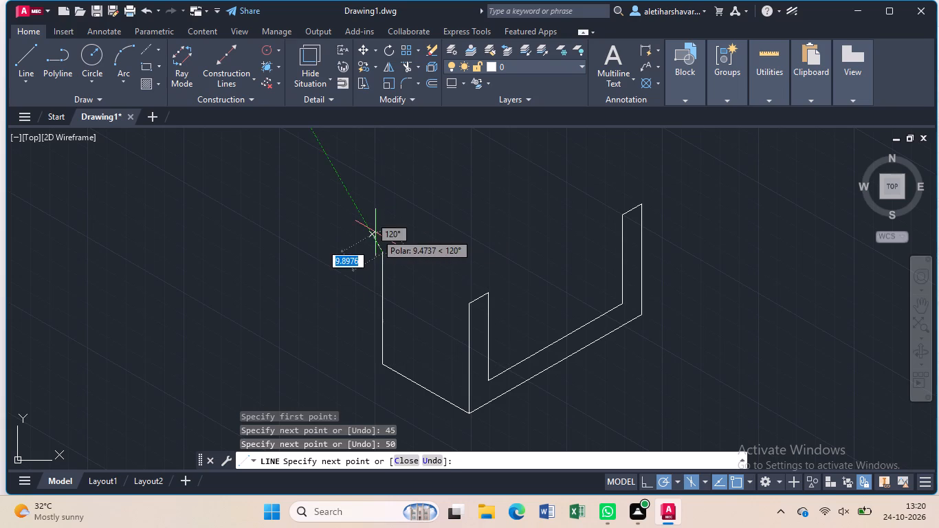
click(470, 304)
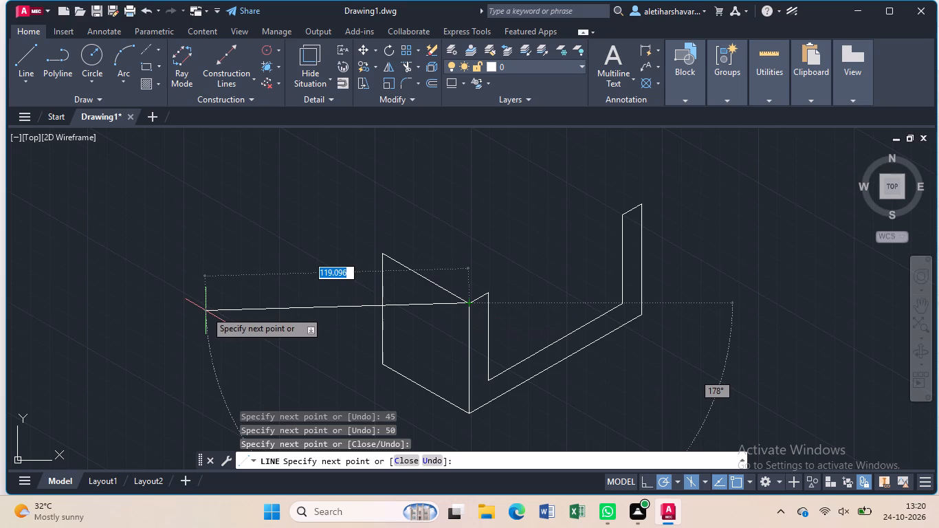
key(Escape)
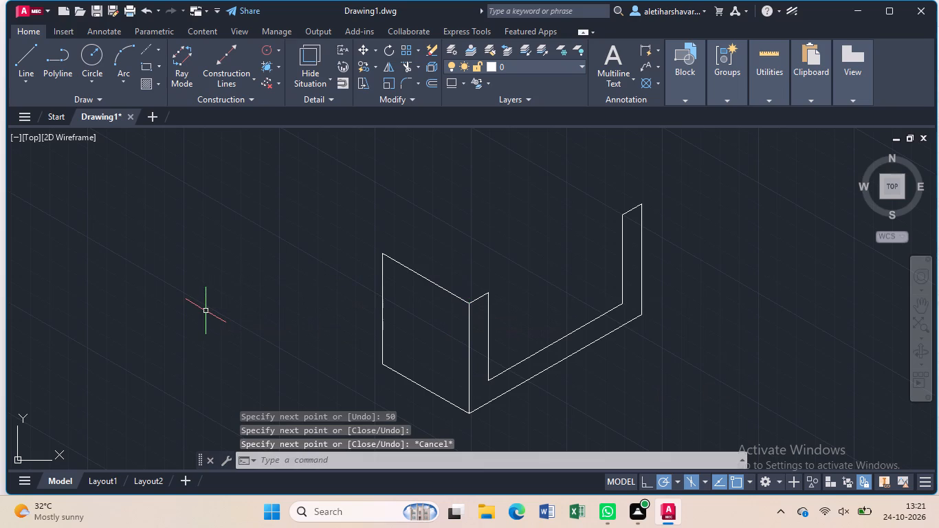
From the side face's outer bottom corner, draw locating lines 20 along the bottom edge at 330° and 20 straight up.
key(l)
key(Return)
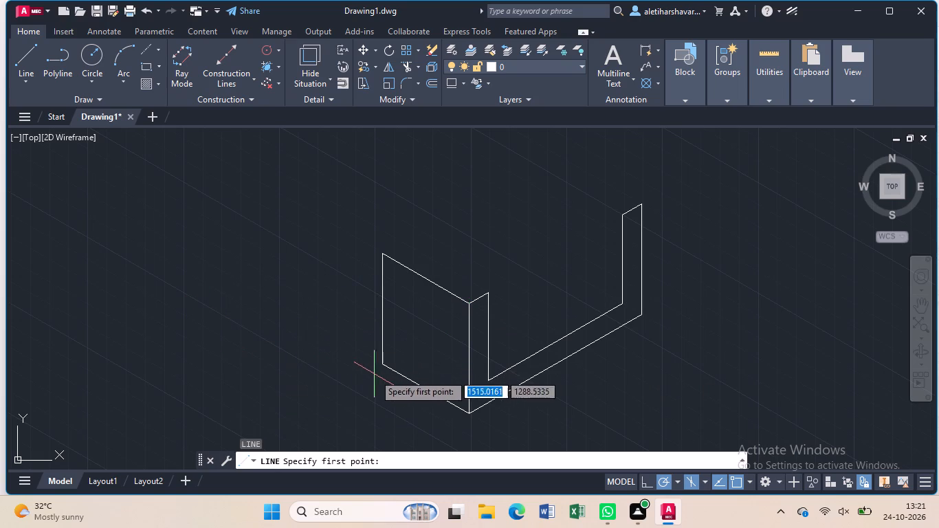
click(384, 367)
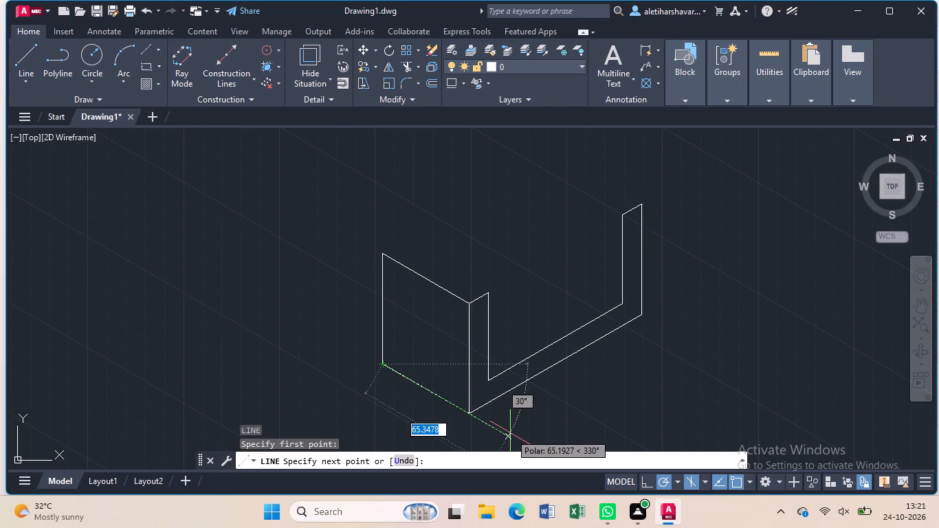
text(20)
key(Return)
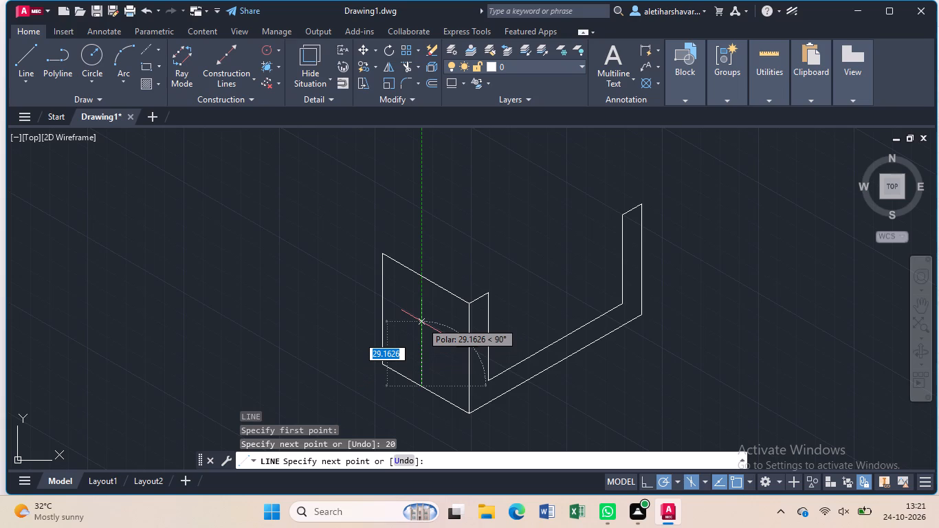
text(20)
key(Return)
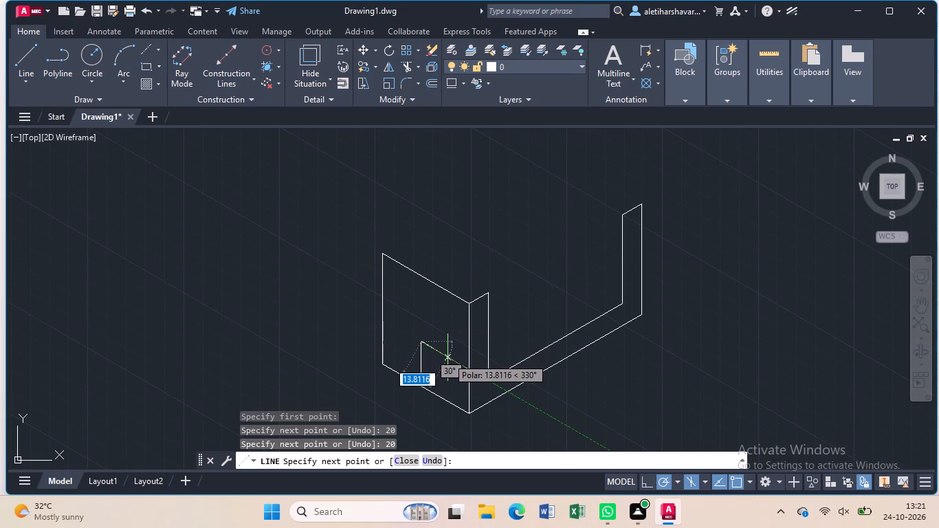
From the top of the upright locating line, draw the opening's outline: 15 at 330°, 15 up, 15 back parallel, and close it.
key(1)
key(5)
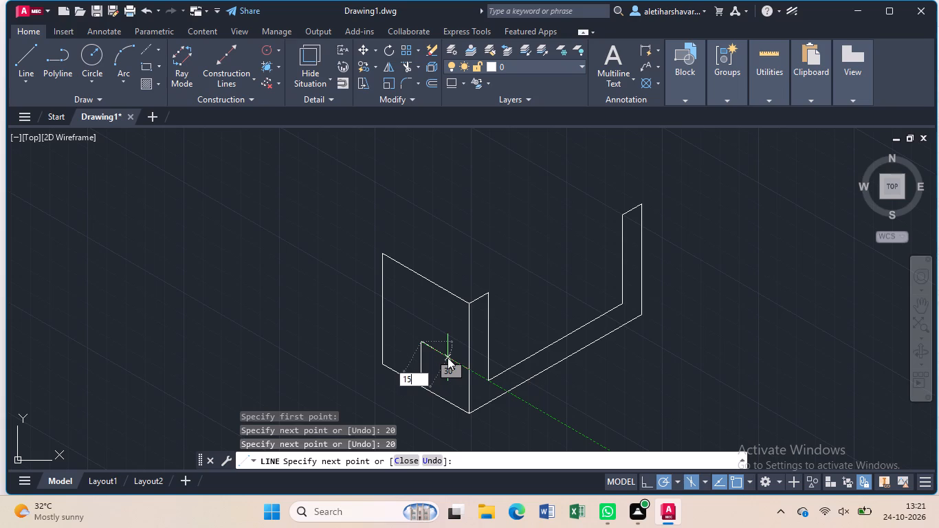
key(Return)
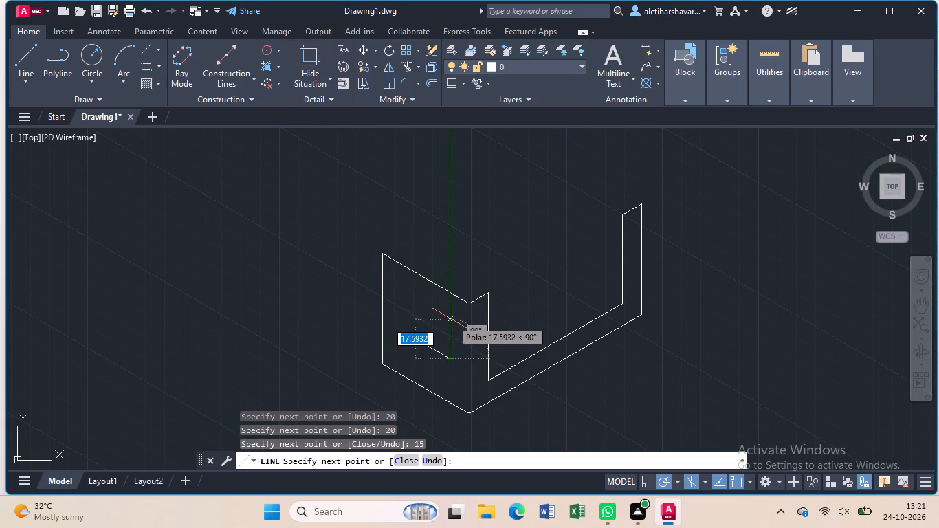
text(15)
key(Return)
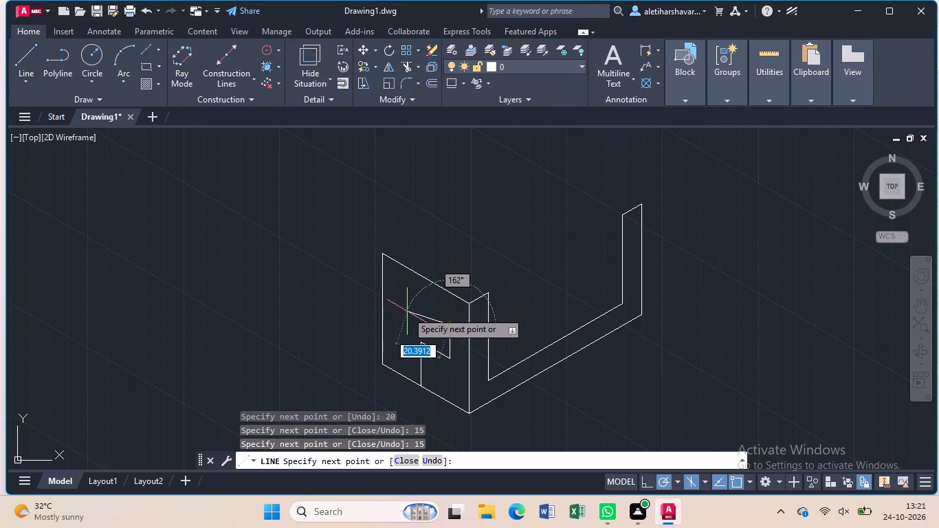
text(15)
key(Return)
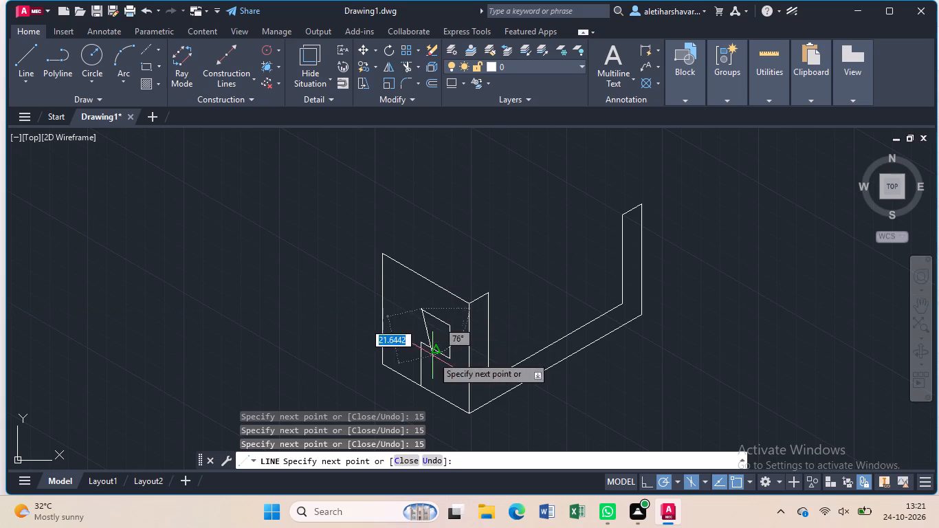
click(421, 341)
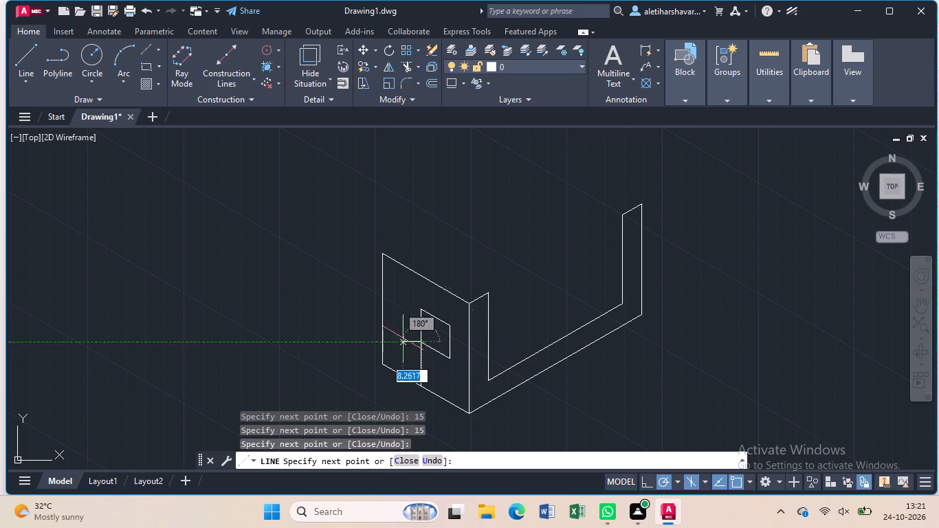
key(Escape)
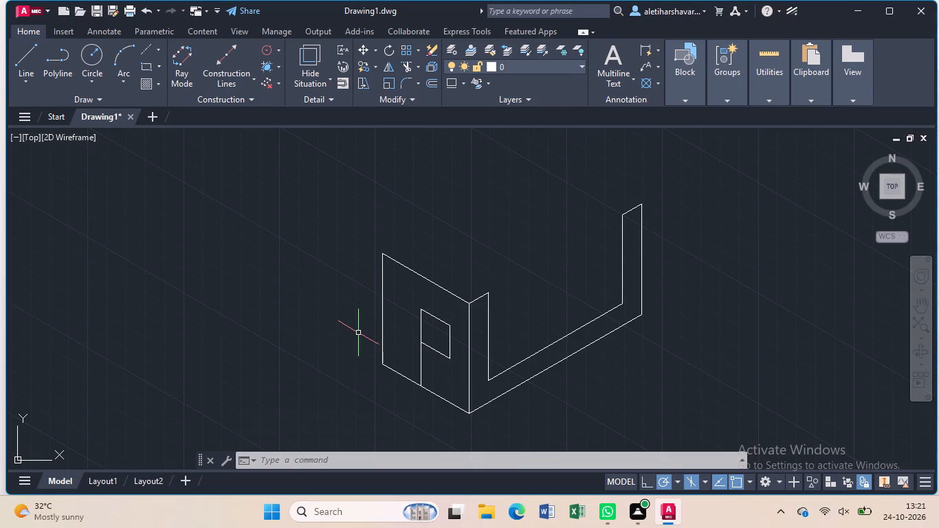
Draw a 10-unit depth line at 30° from the opening's corner where the upright locating line ends.
key(l)
key(Return)
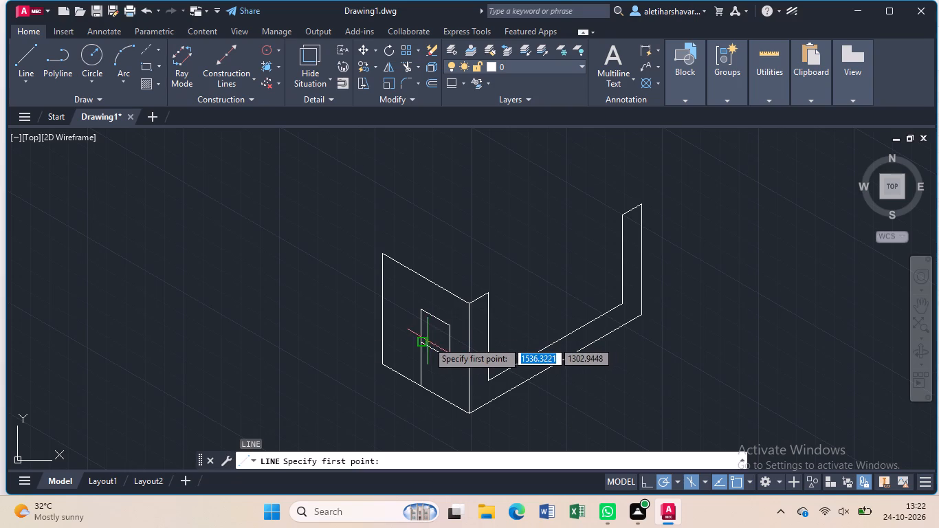
click(423, 345)
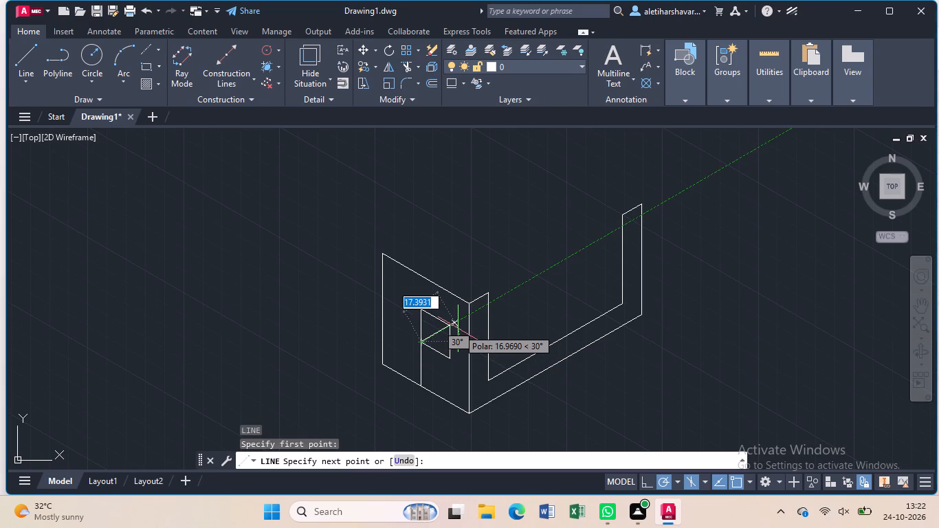
text(10)
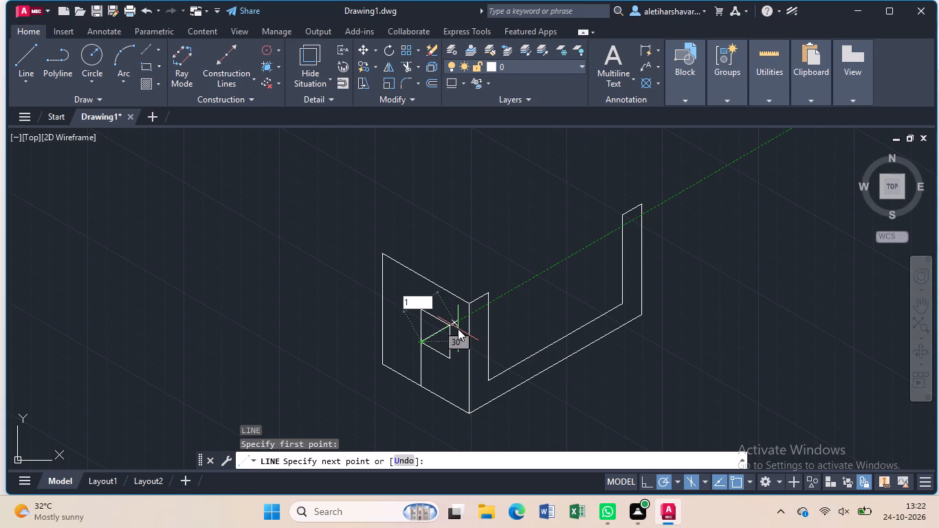
key(Return)
key(Escape)
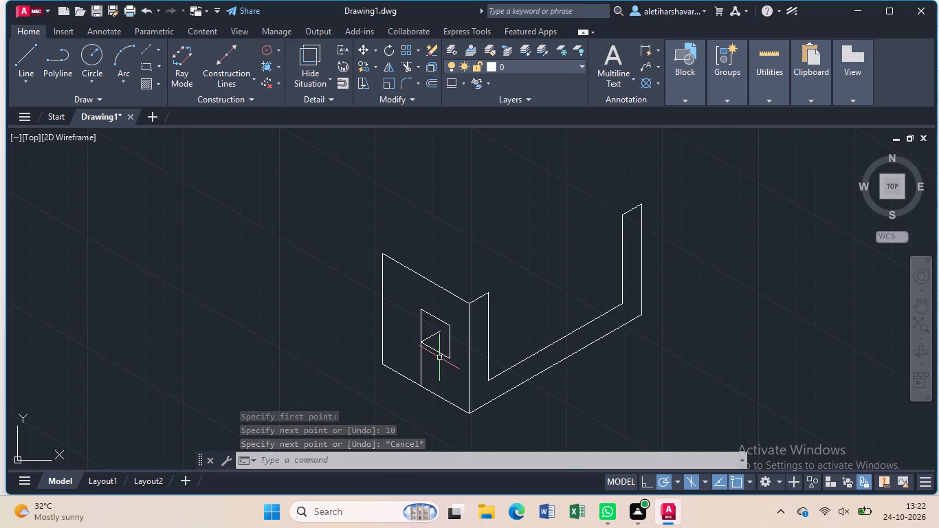
Copy the opening's four edges from the depth line's start to its far end to form the rear outline.
scroll(439, 357, up, 3)
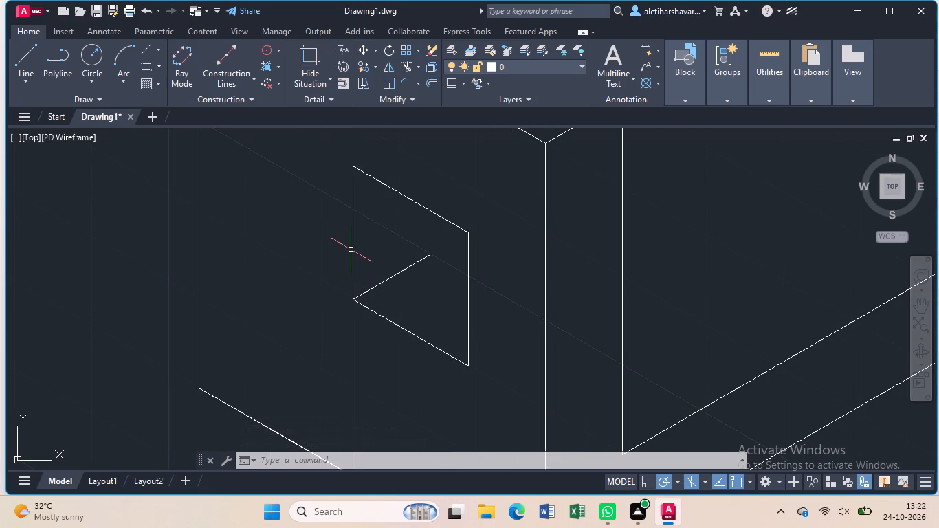
click(353, 244)
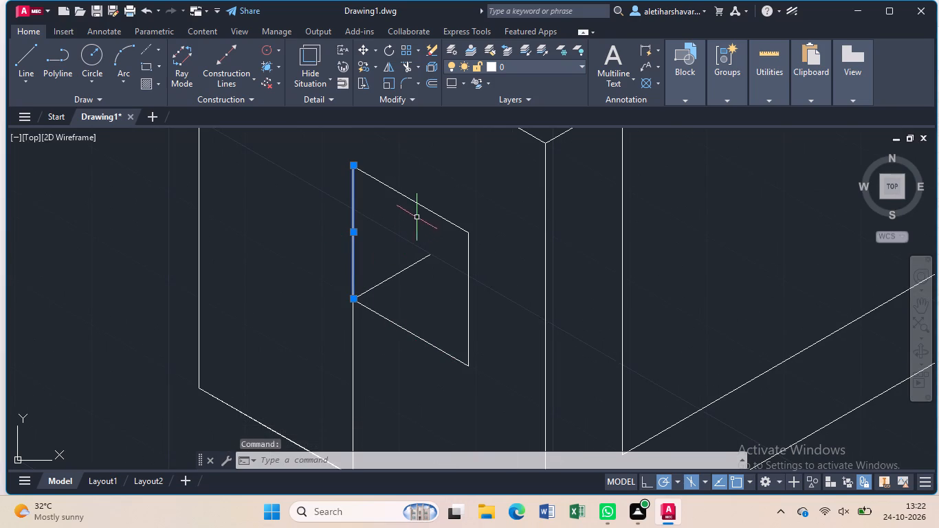
click(426, 210)
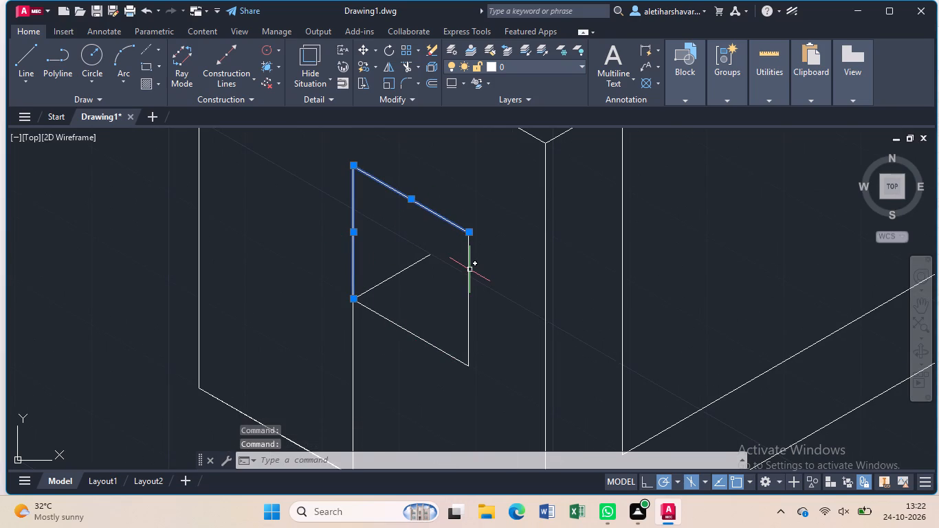
click(469, 269)
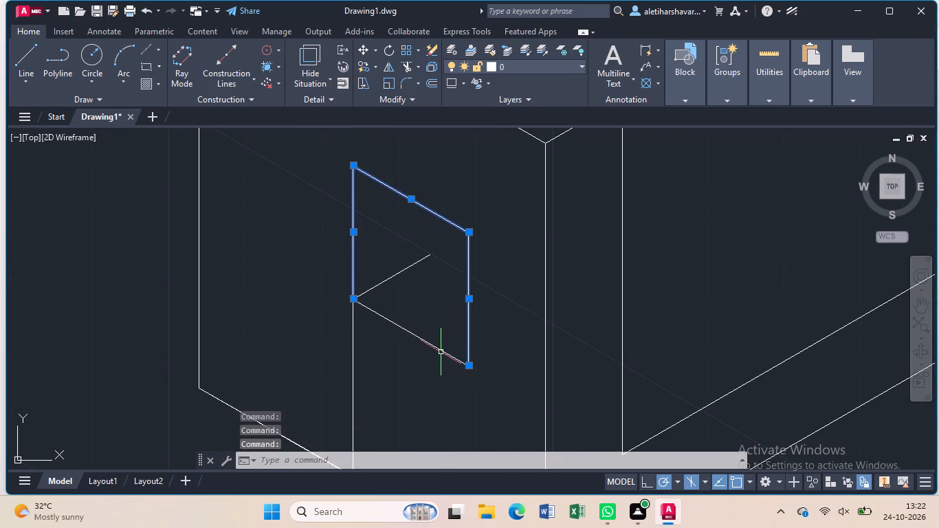
click(441, 351)
text(co)
key(Return)
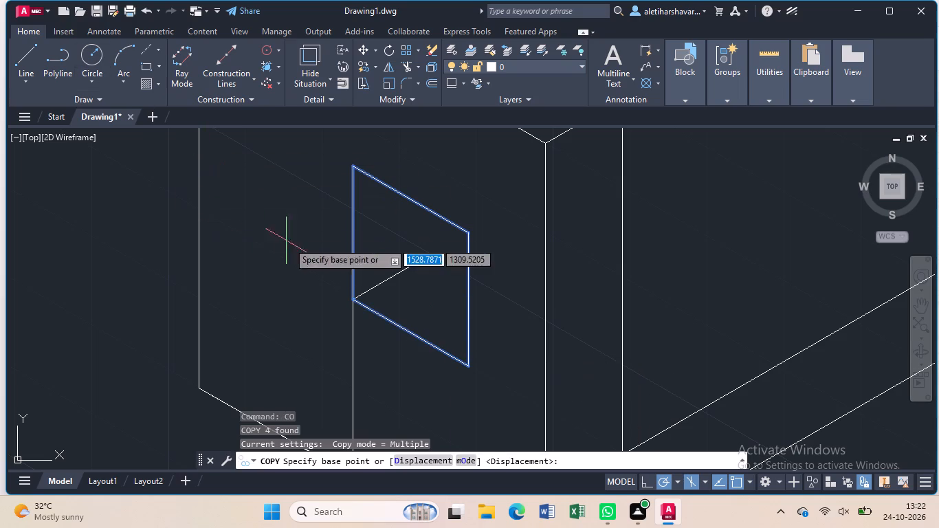
click(354, 298)
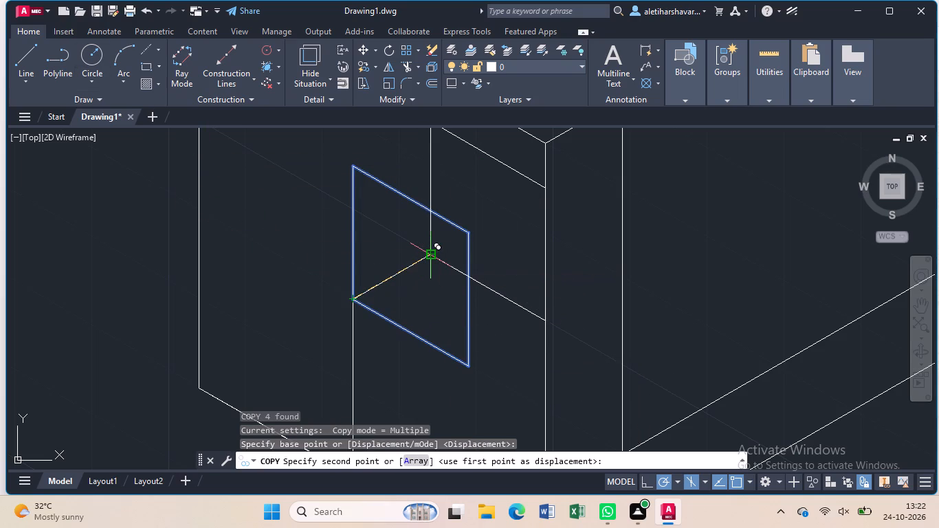
scroll(429, 258, up, 2)
click(423, 253)
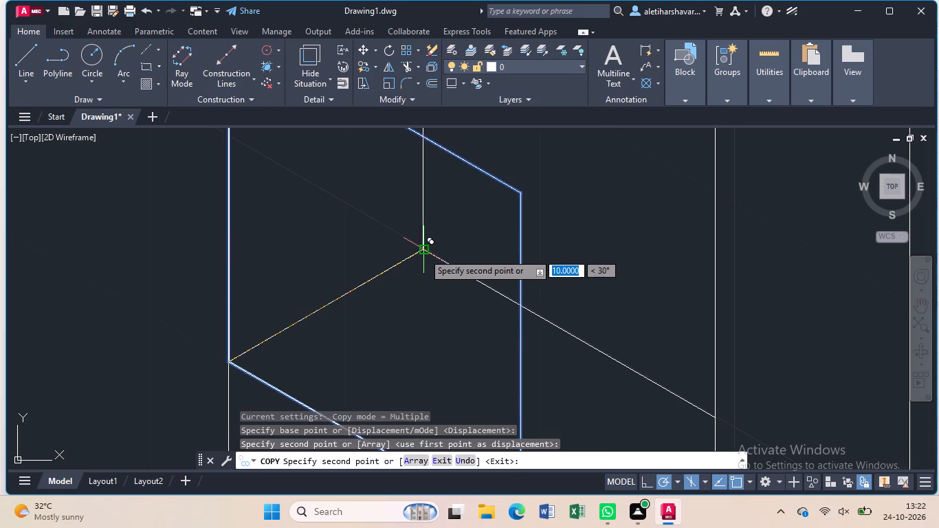
key(Escape)
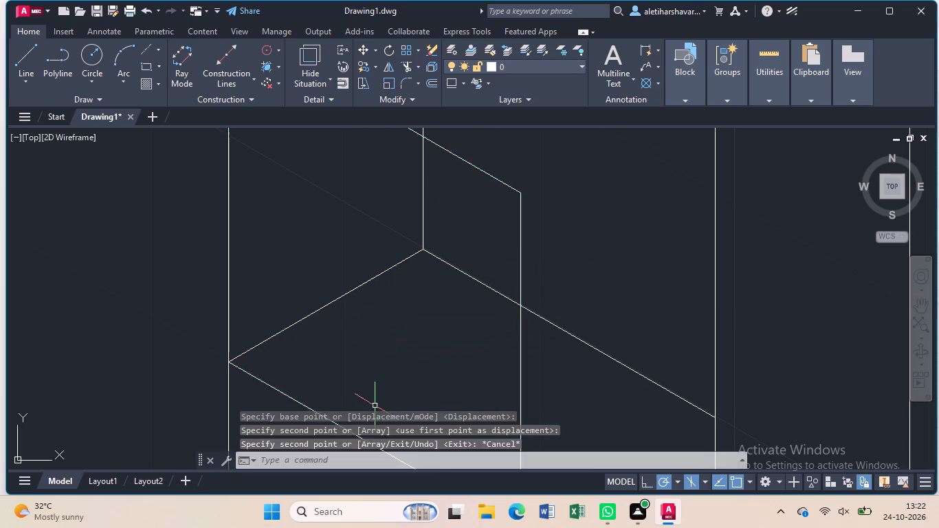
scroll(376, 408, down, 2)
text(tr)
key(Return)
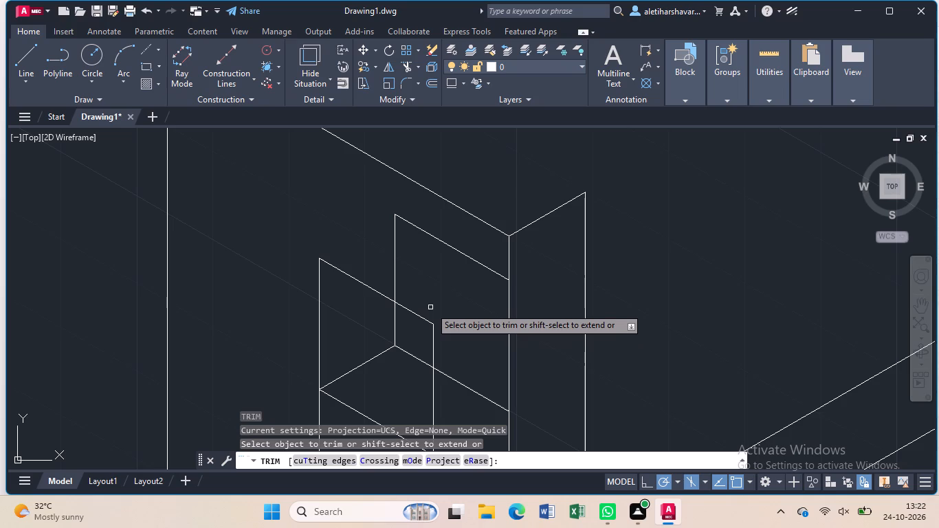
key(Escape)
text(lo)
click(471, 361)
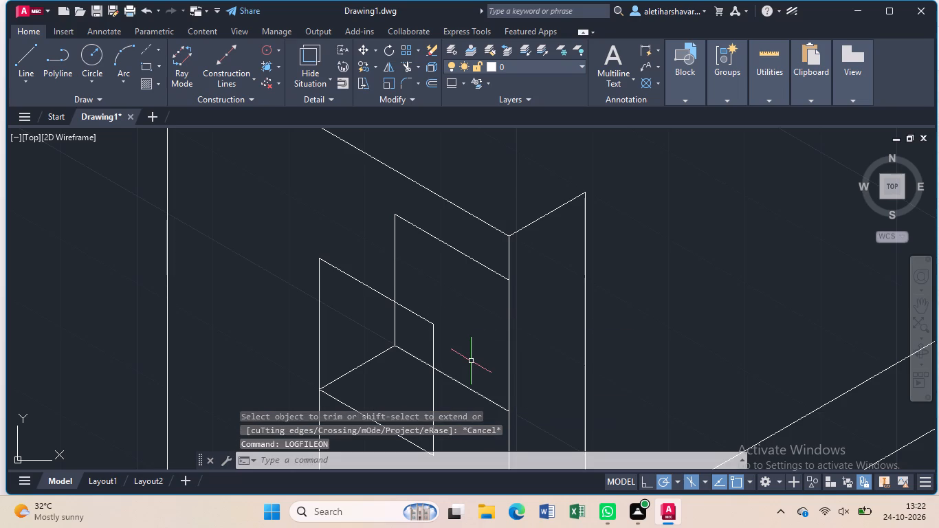
Trim the copied rear outline where it extends beyond the front opening, keeping only the inner edges seen through it.
text(tr)
key(Return)
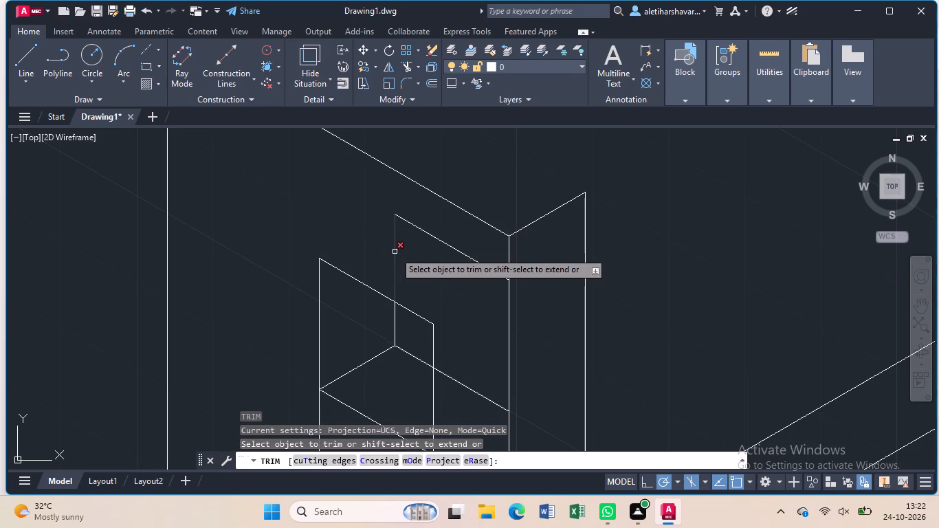
click(395, 252)
click(416, 228)
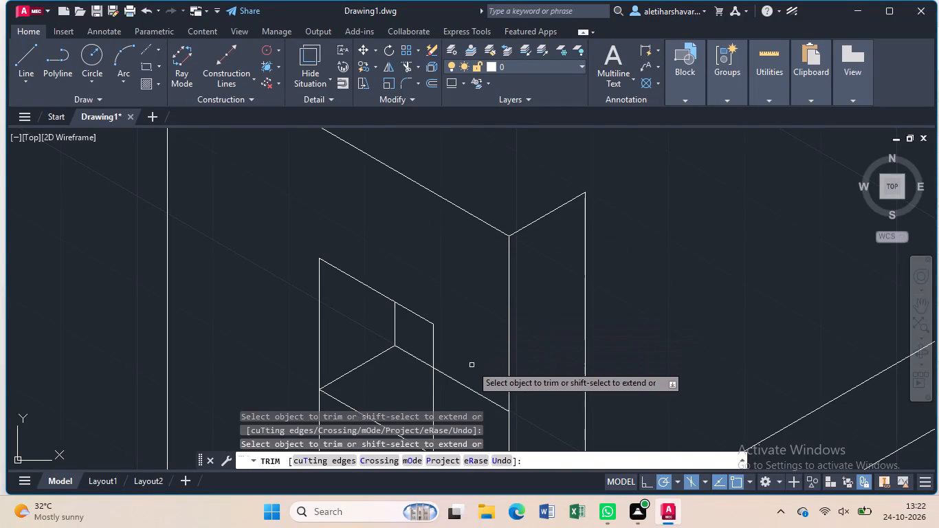
click(472, 386)
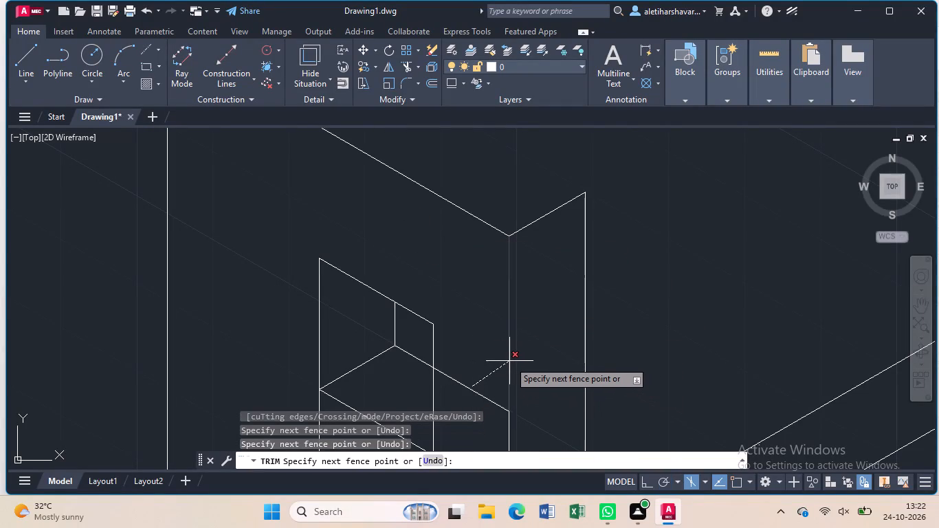
click(485, 407)
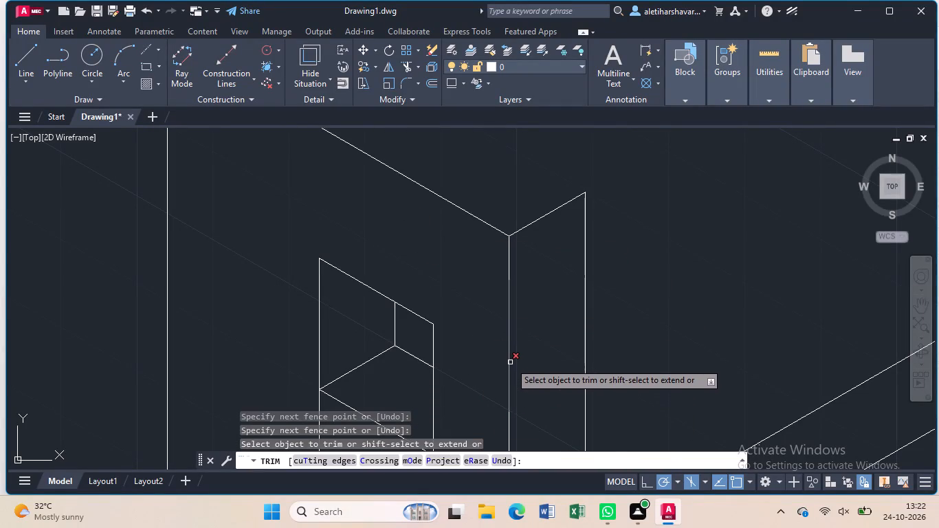
click(510, 362)
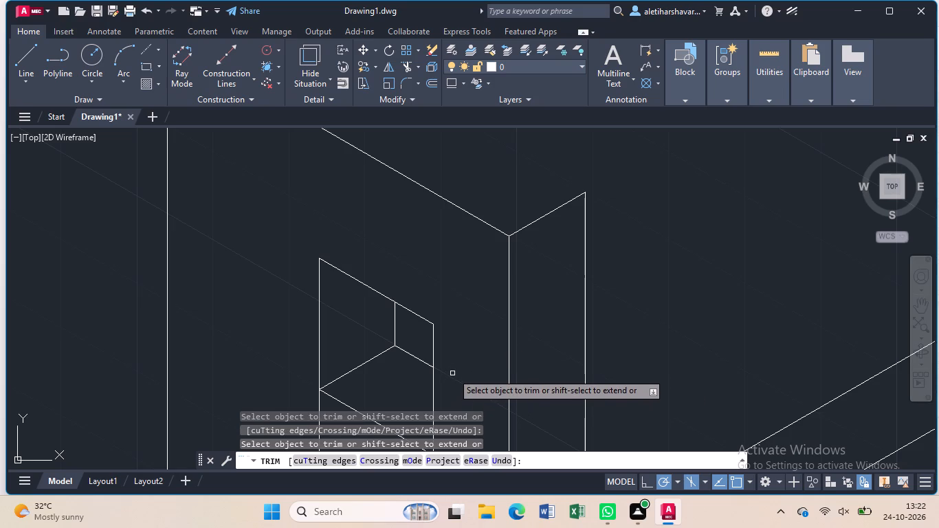
key(Escape)
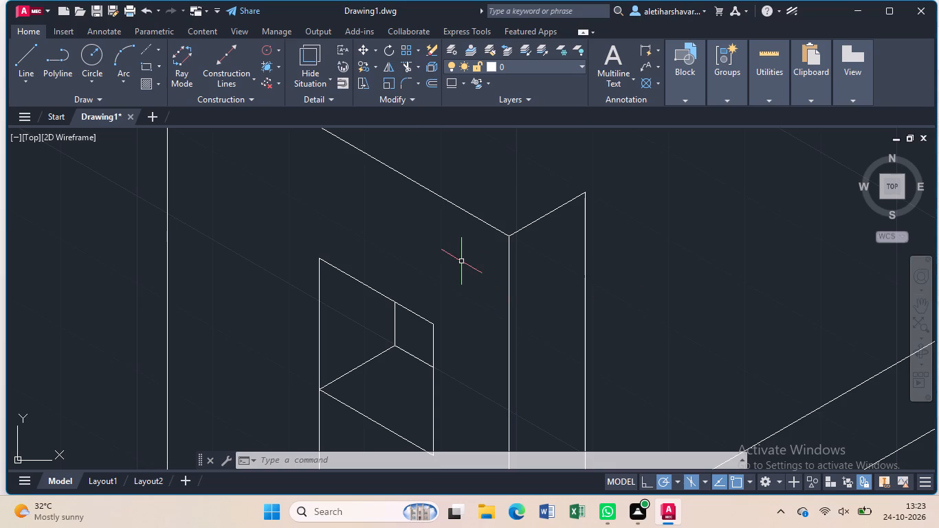
Erase the upright locating line below the opening and the locating line lying along the side face's bottom edge.
middle_drag(419, 311, 414, 246)
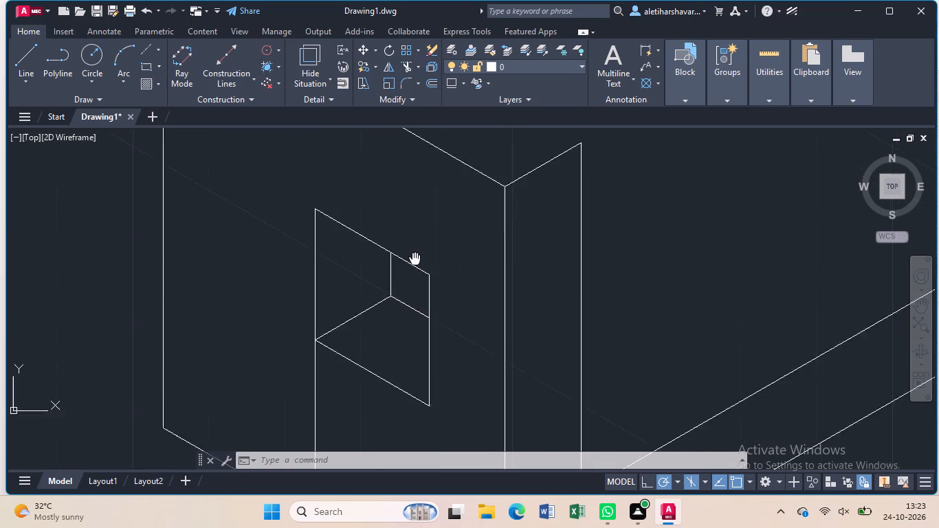
middle_drag(414, 246, 415, 179)
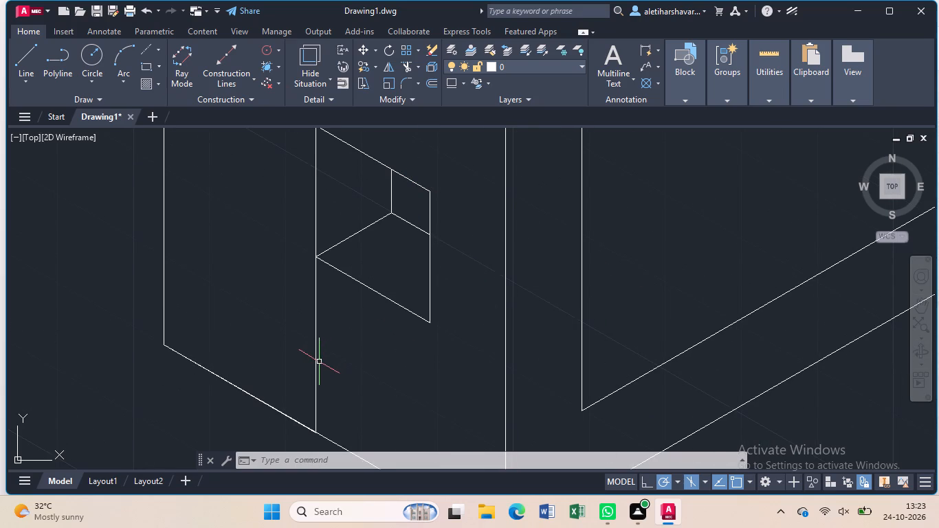
click(316, 367)
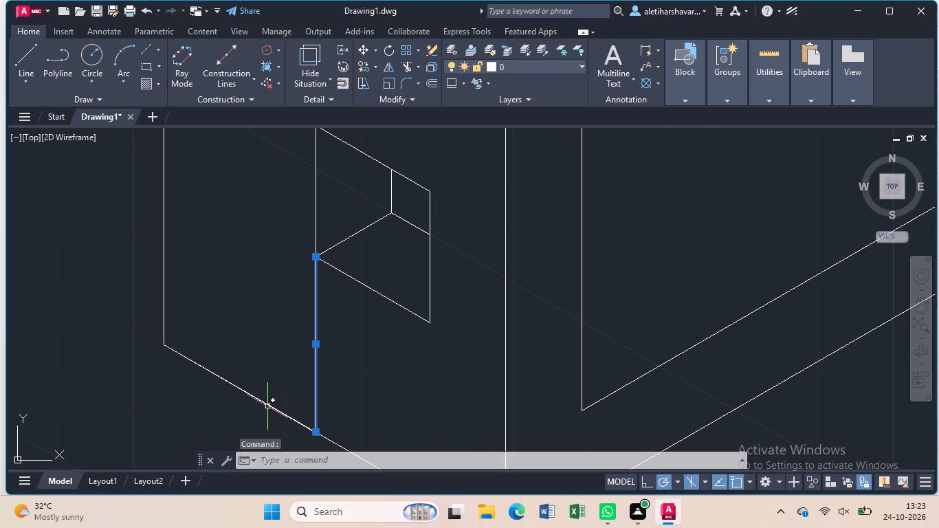
click(272, 408)
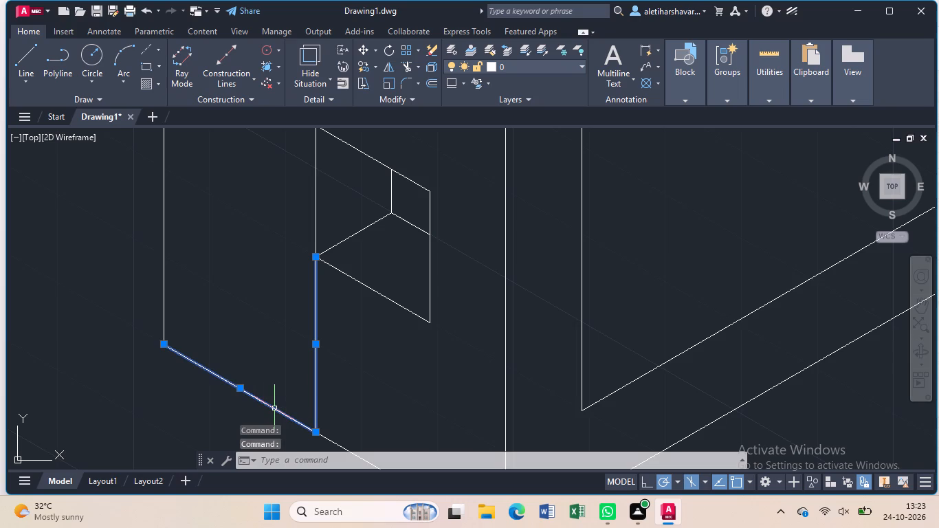
key(Delete)
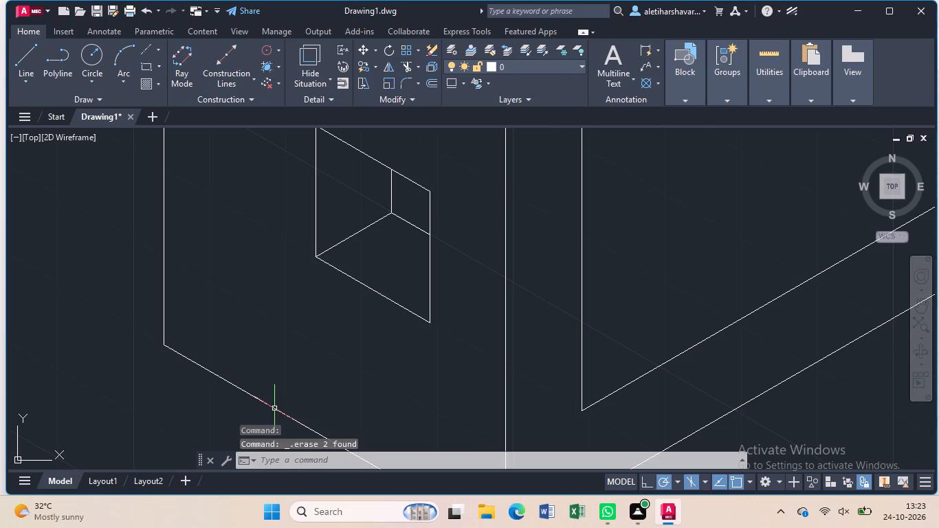
From the near wall's inner top corner, draw the inner top edges: 30 at 150°, 70 at 30°, ending at the far wall's inner top corner.
scroll(353, 326, down, 2)
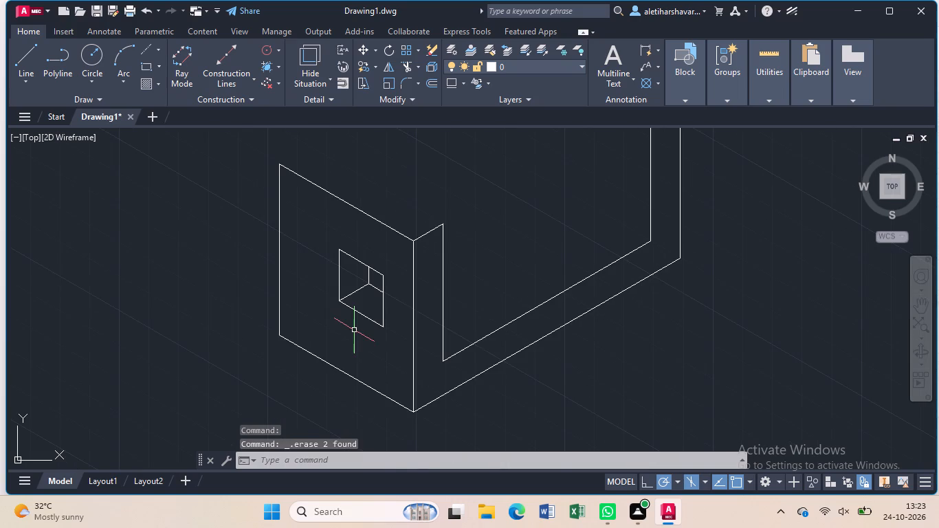
middle_drag(479, 264, 458, 366)
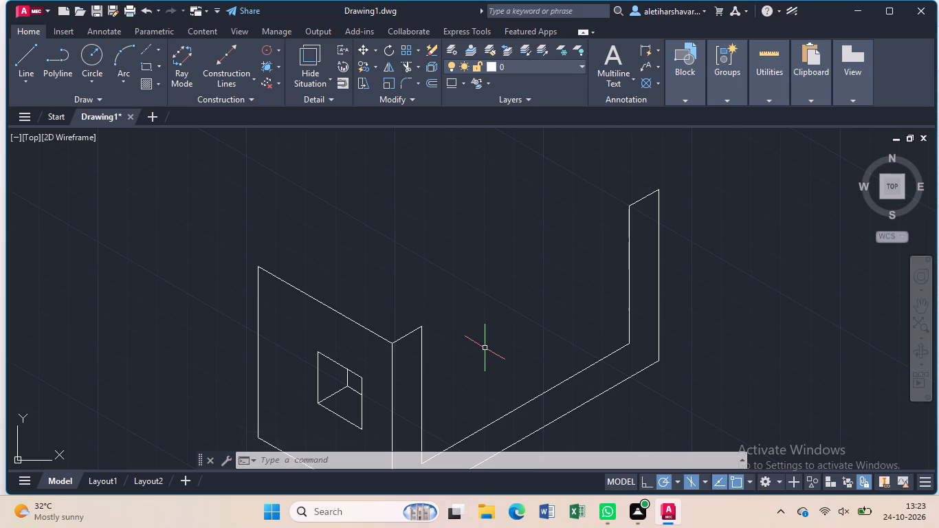
key(l)
key(Return)
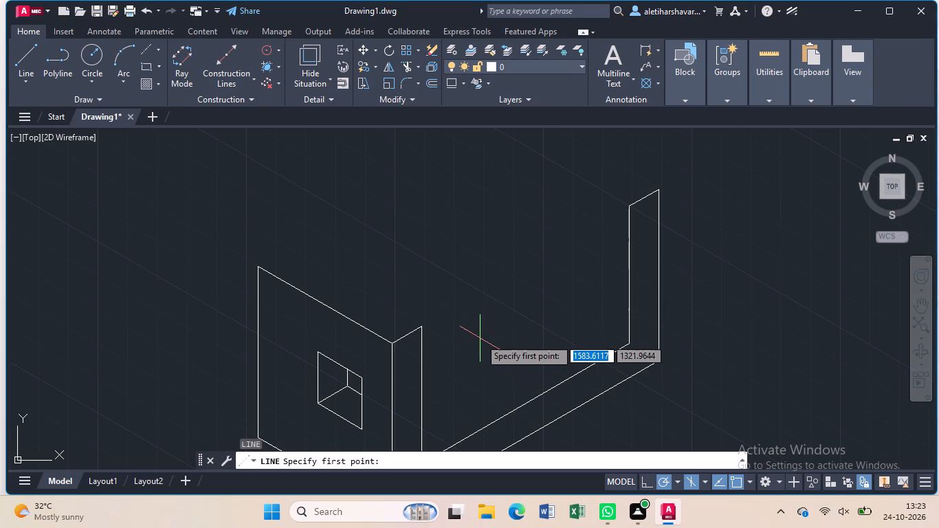
click(425, 327)
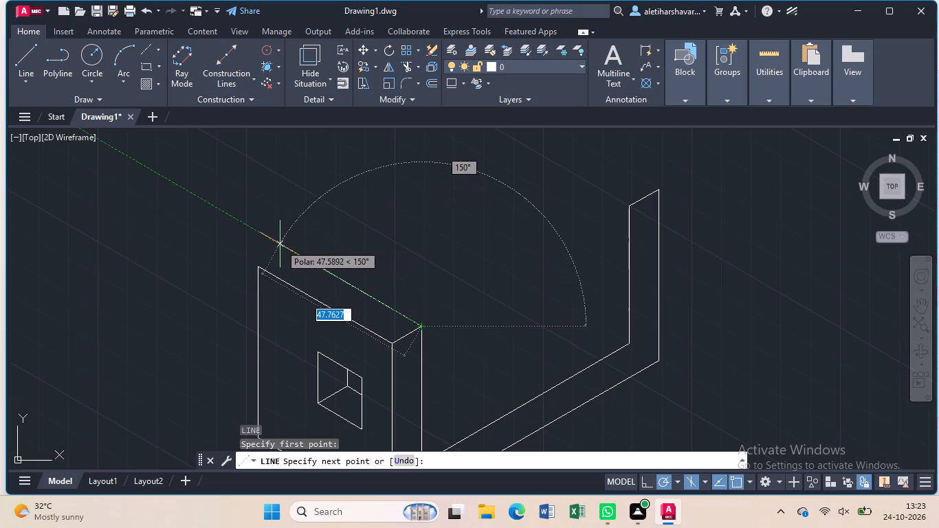
text(30)
key(Return)
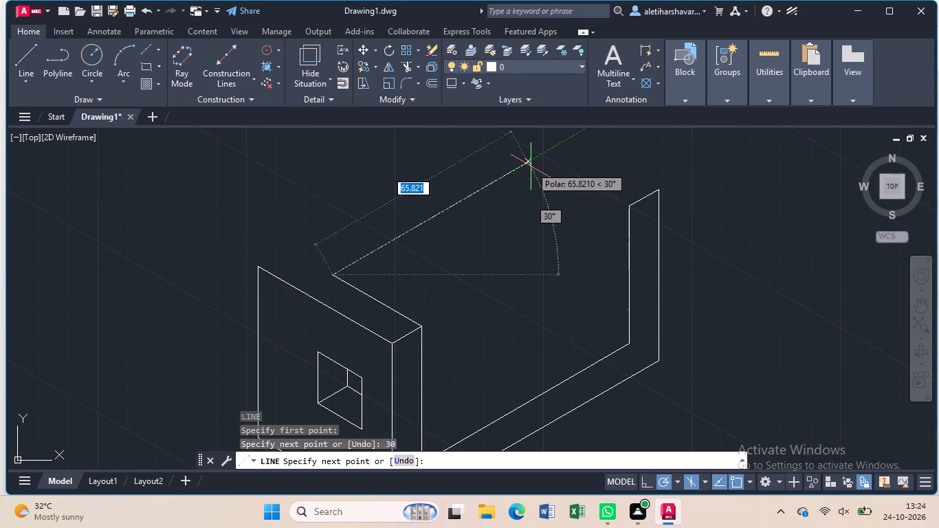
text(70)
key(Return)
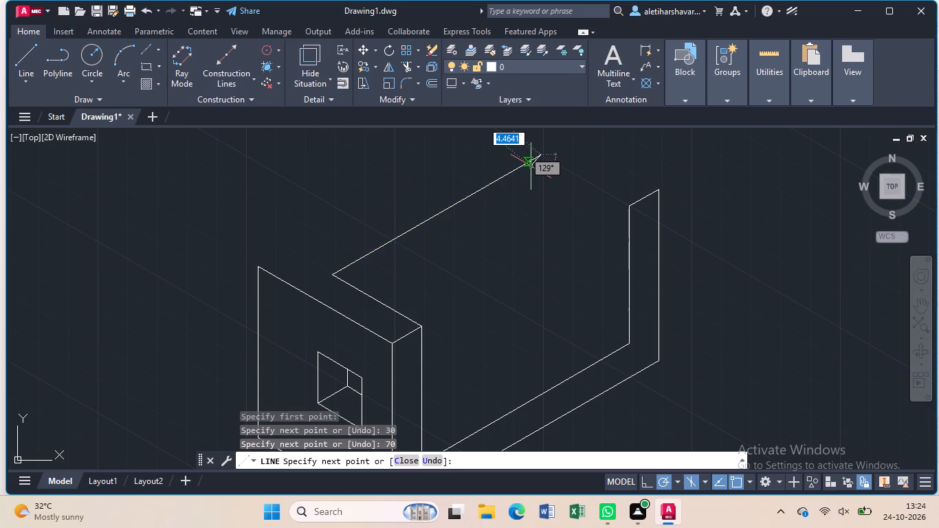
drag(632, 207, 638, 219)
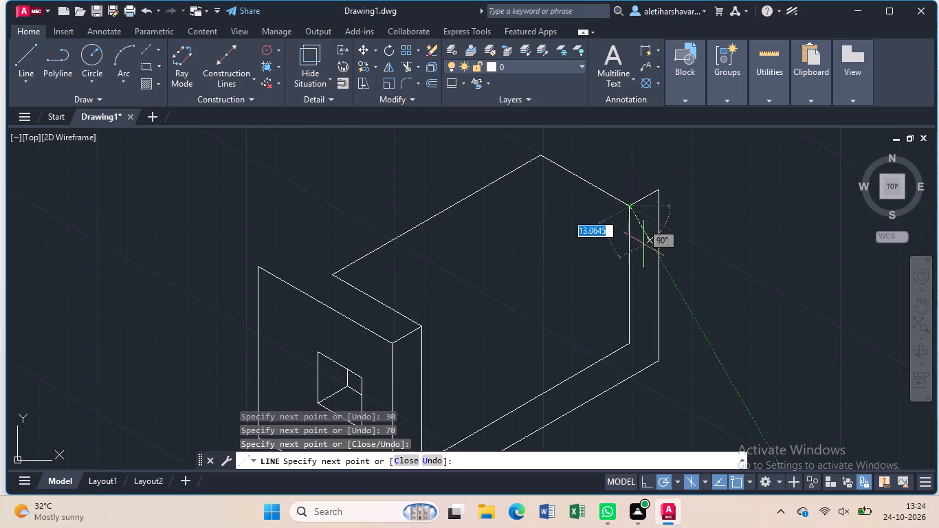
key(Escape)
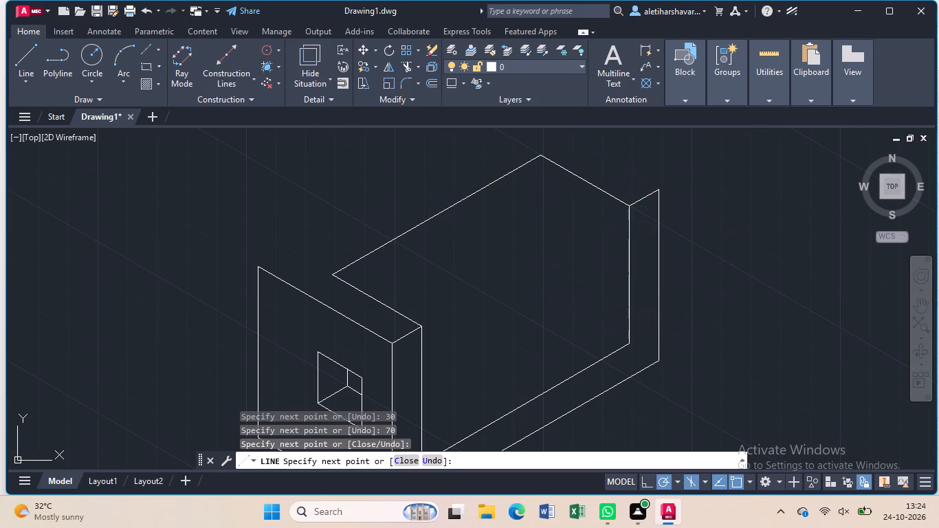
From the side face's rear top corner, draw the outer top edges: 90 at 30°, ending at the far wall's outer top corner.
middle_drag(439, 237, 462, 298)
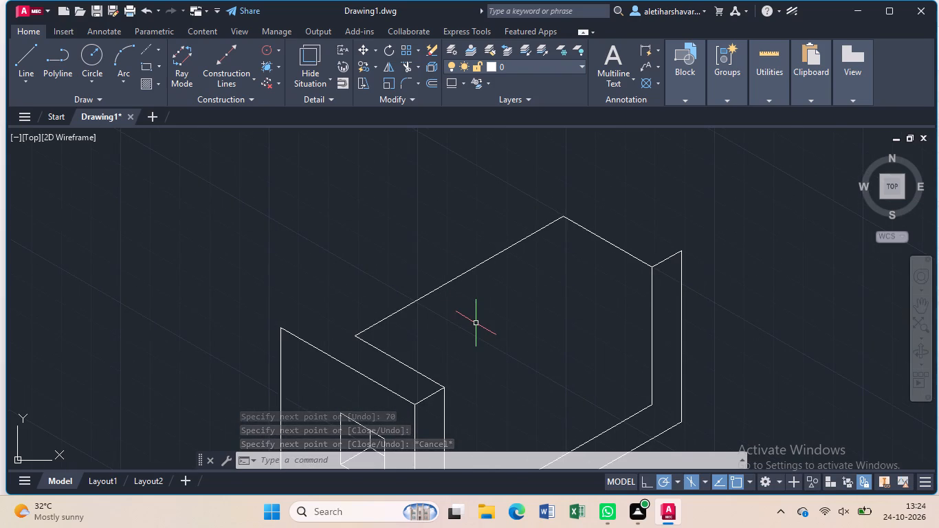
key(l)
key(Return)
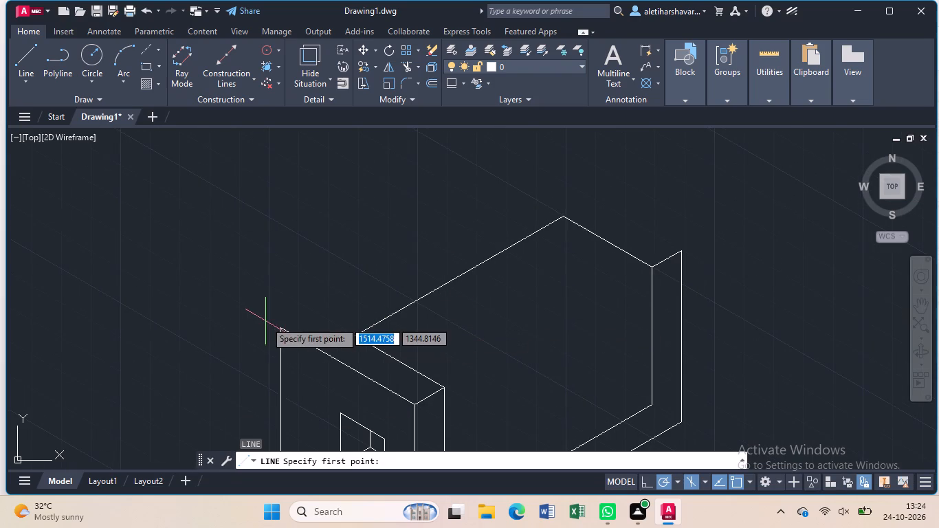
click(282, 331)
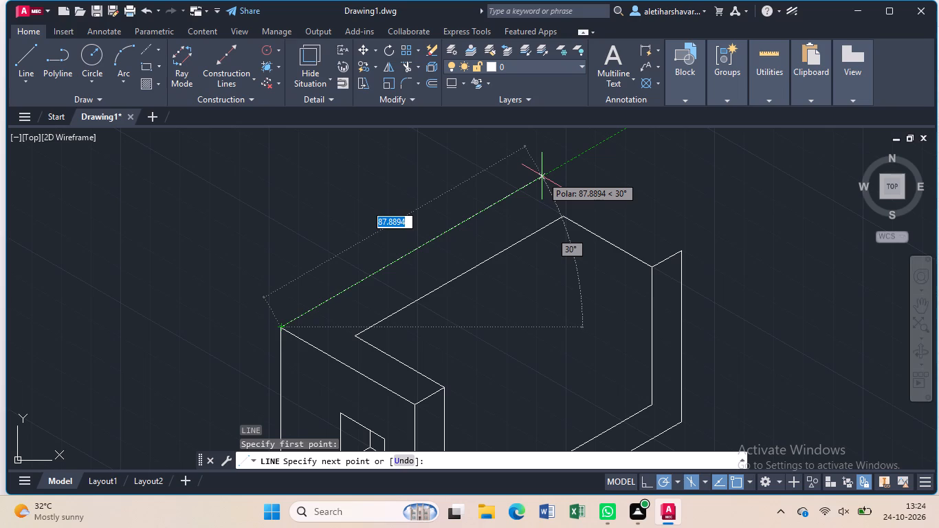
text(90)
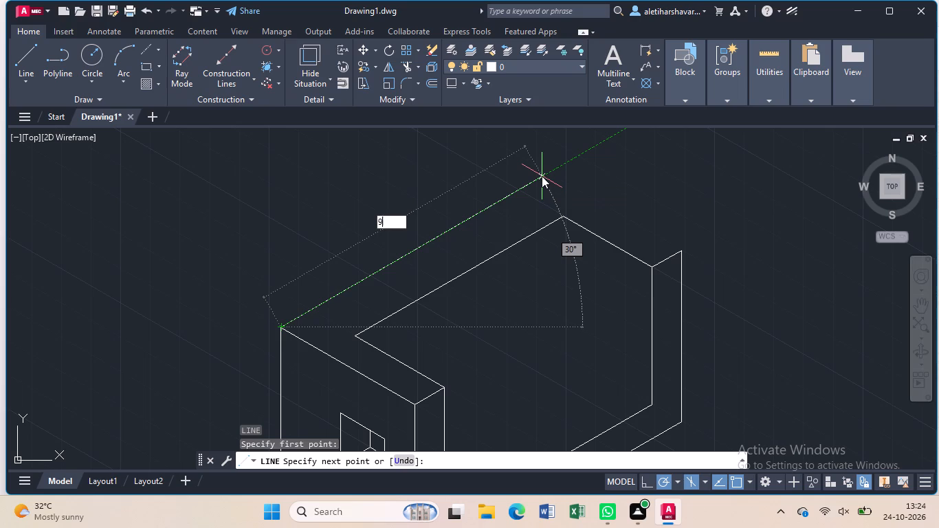
key(Return)
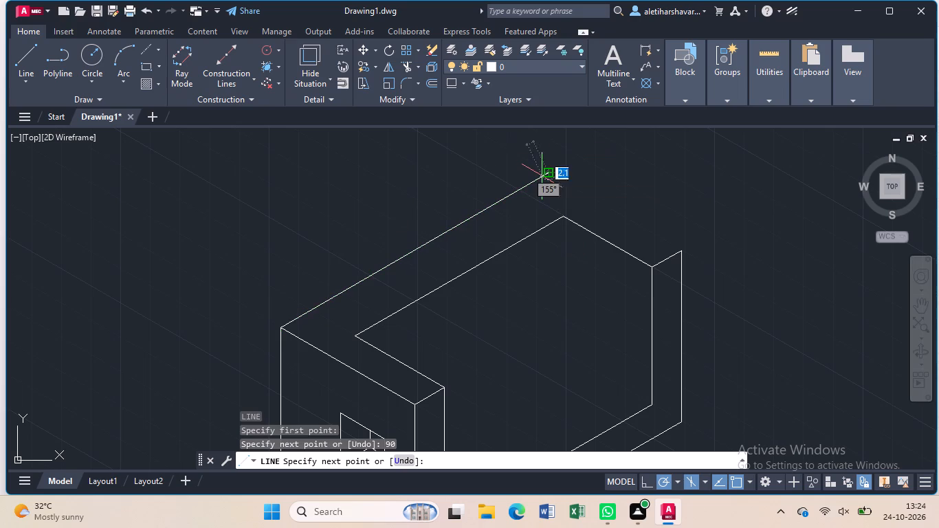
click(683, 250)
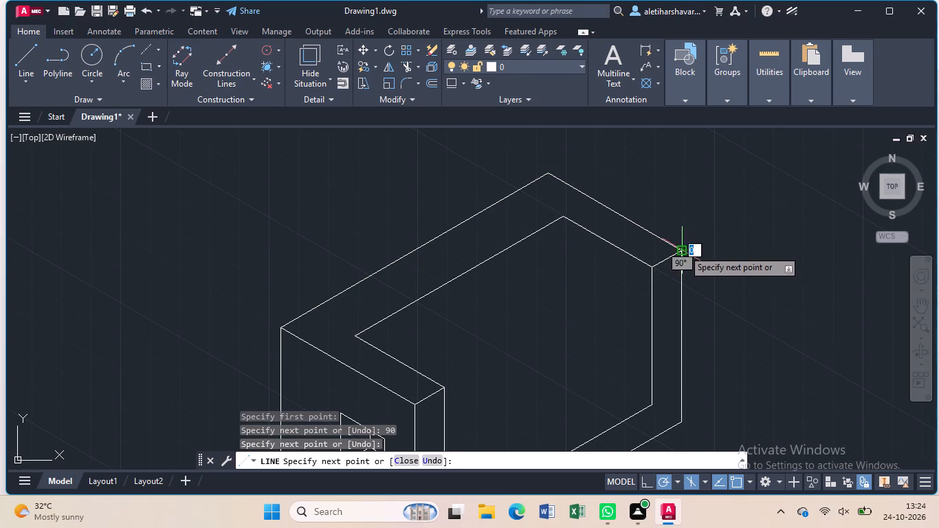
key(Escape)
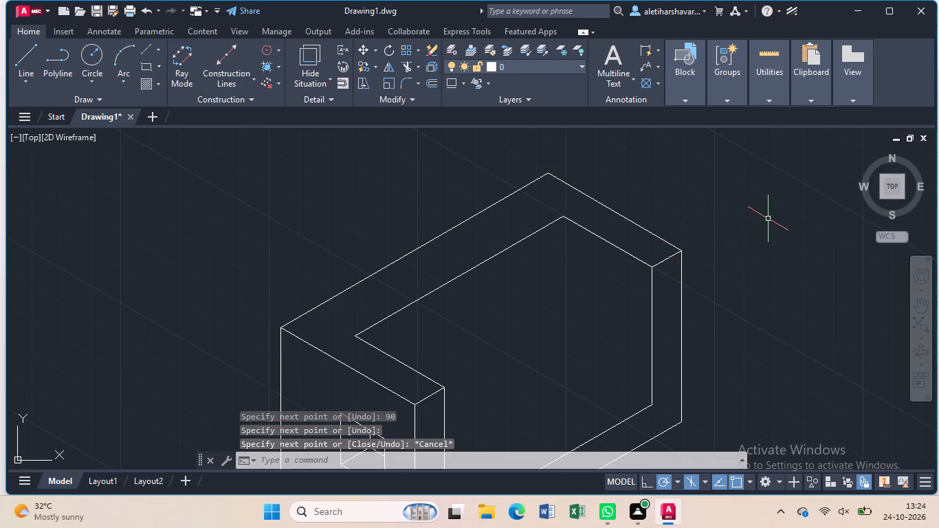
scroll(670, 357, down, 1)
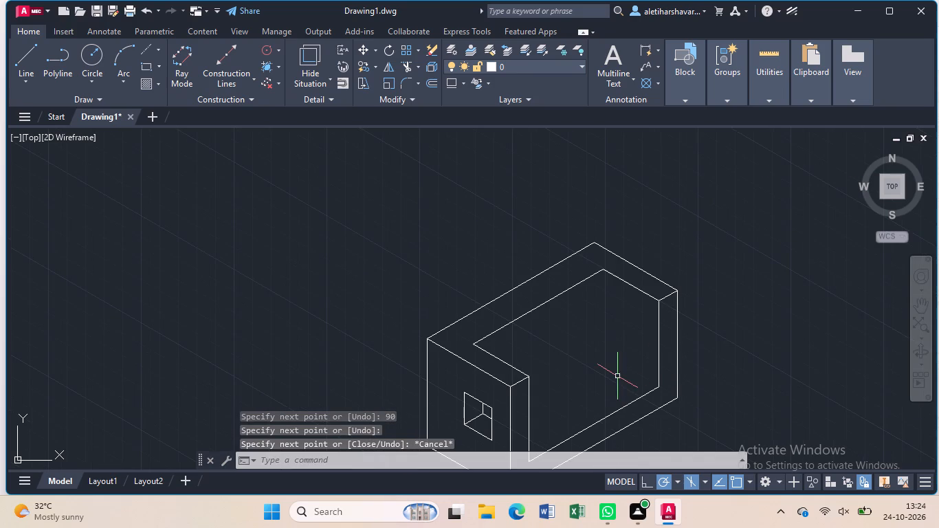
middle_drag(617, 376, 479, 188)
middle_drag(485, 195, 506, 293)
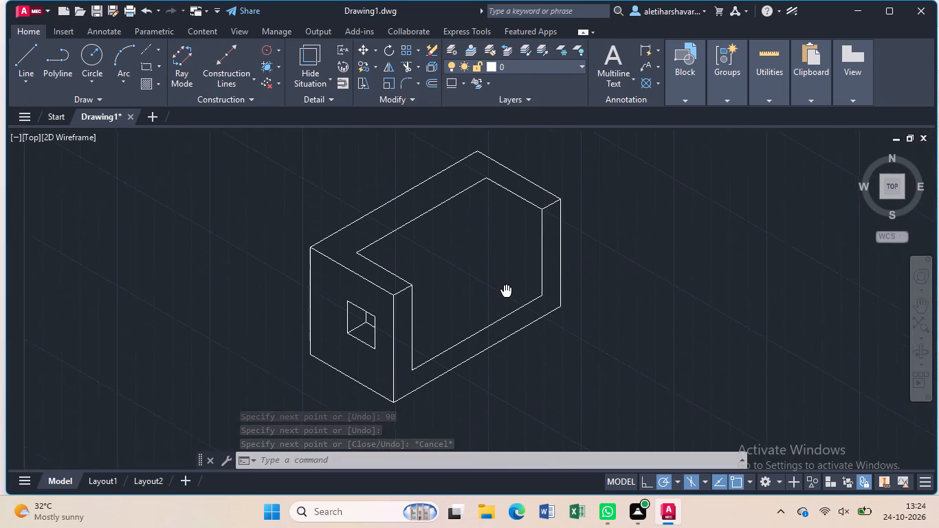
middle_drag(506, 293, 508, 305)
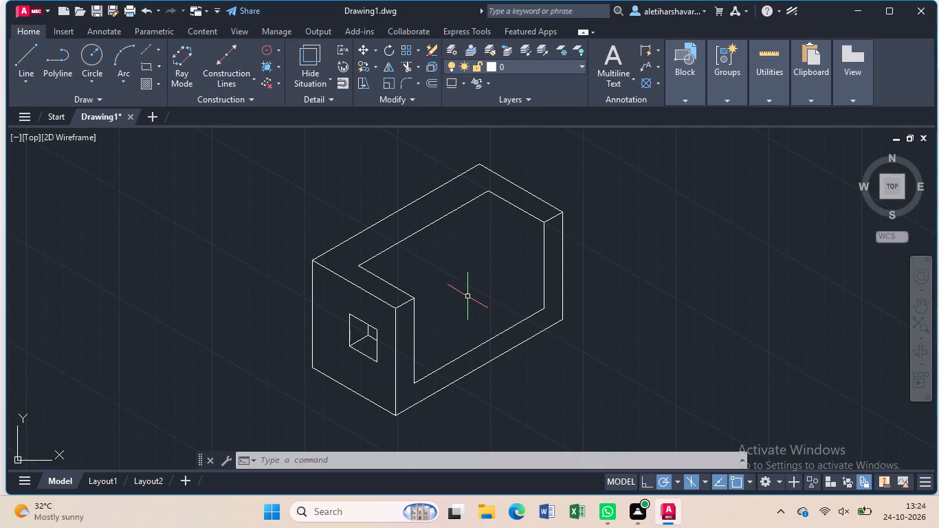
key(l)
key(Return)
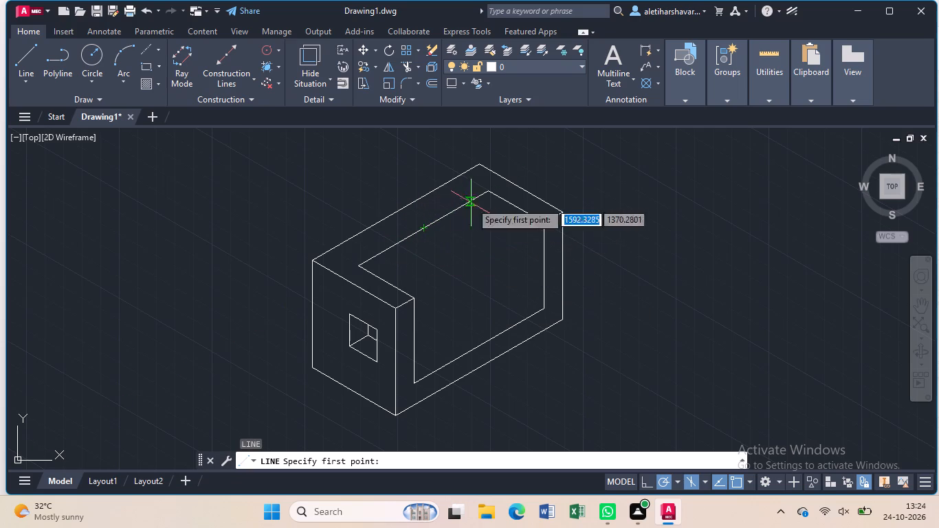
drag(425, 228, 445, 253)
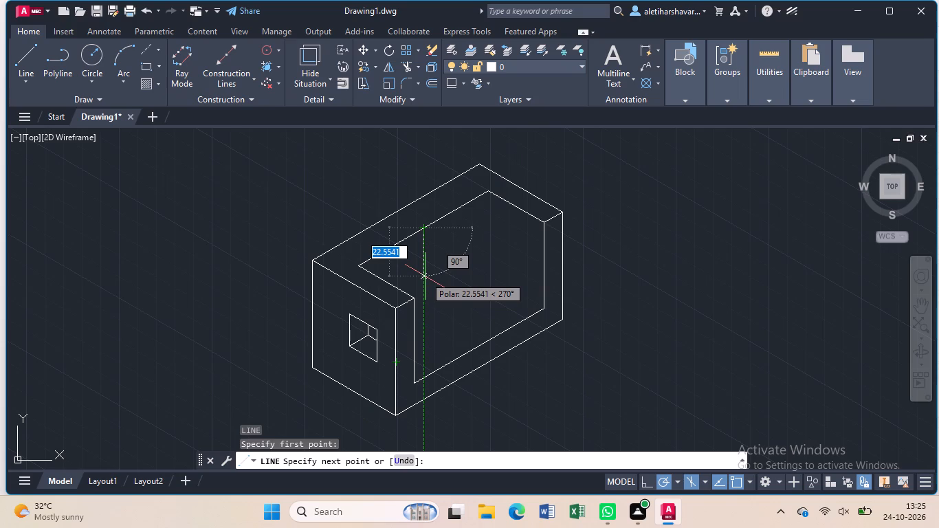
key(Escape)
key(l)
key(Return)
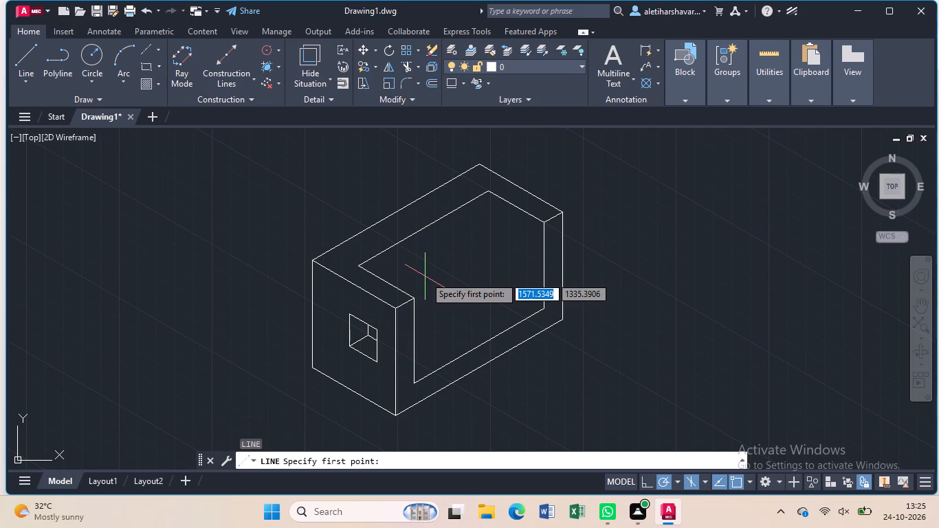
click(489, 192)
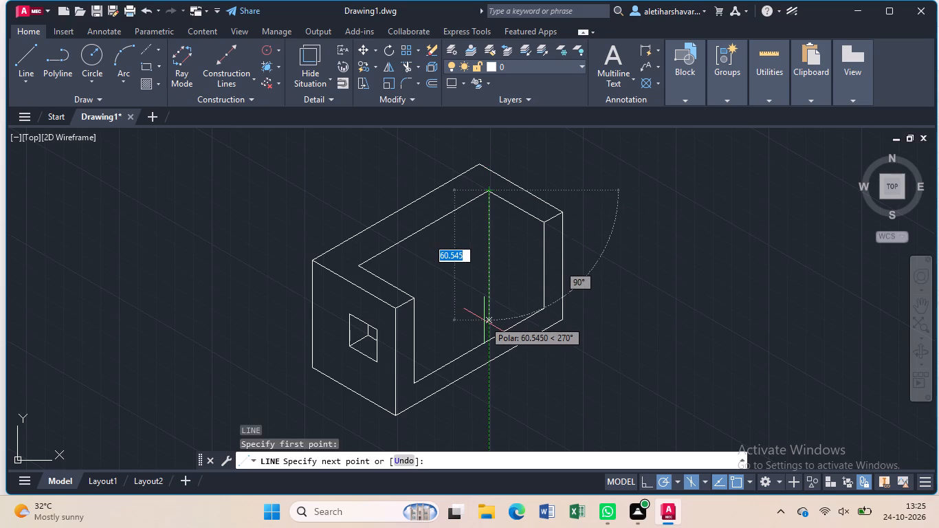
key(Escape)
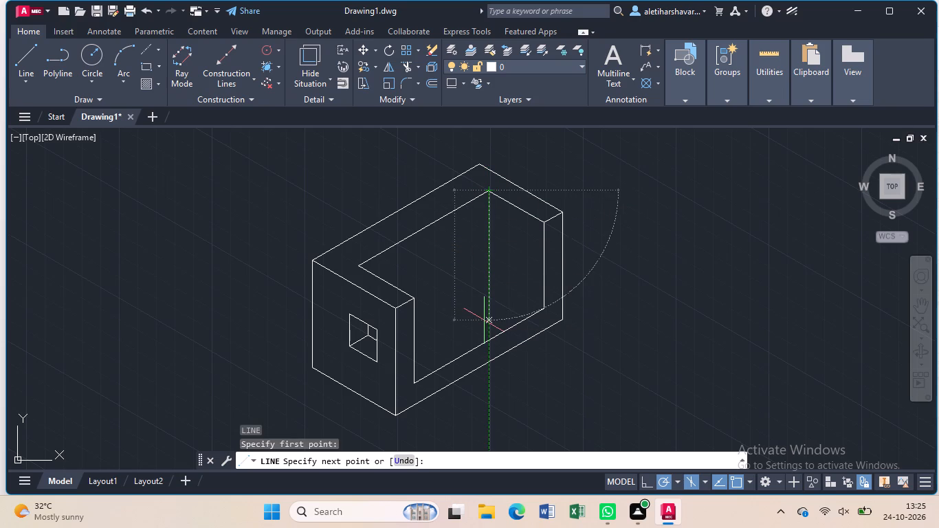
From the far wall's inner bottom corner, draw the inner floor edges: 35 at 150°, and about 84 at 210° across the near wall.
key(l)
key(Return)
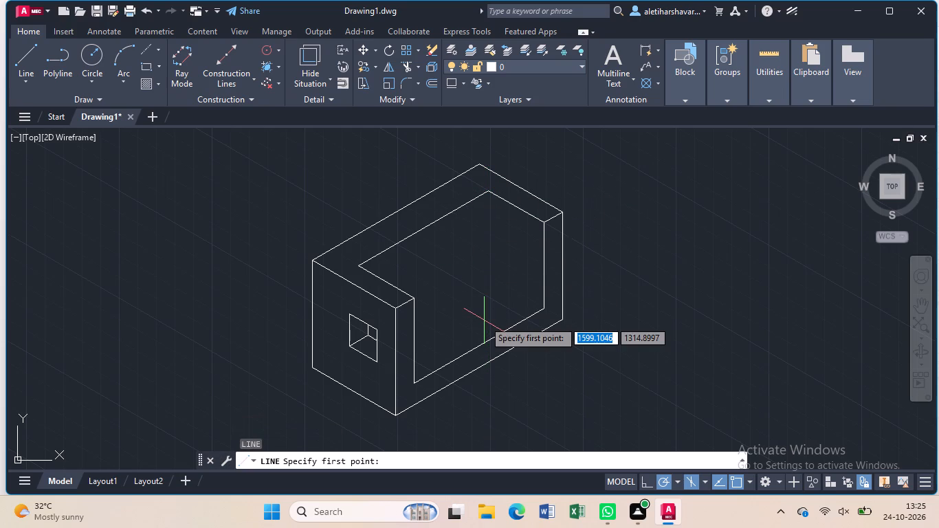
click(544, 305)
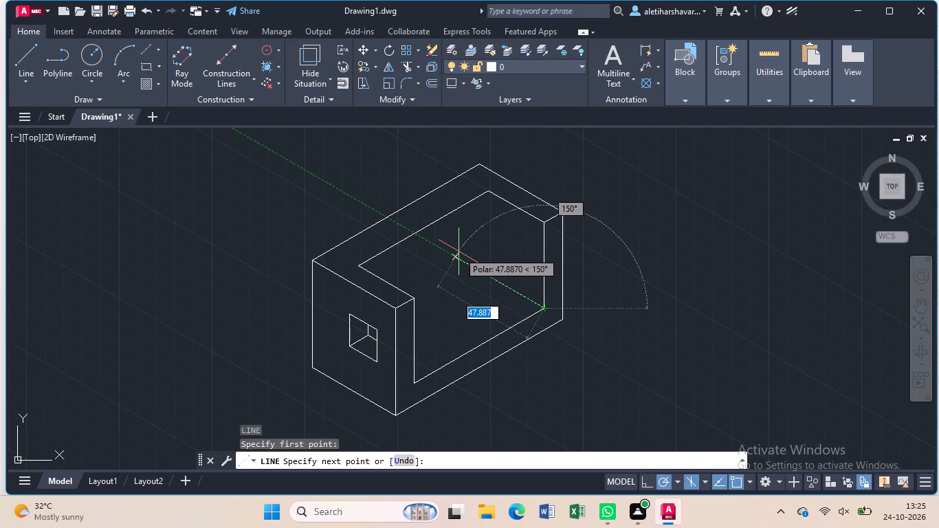
key(3)
key(5)
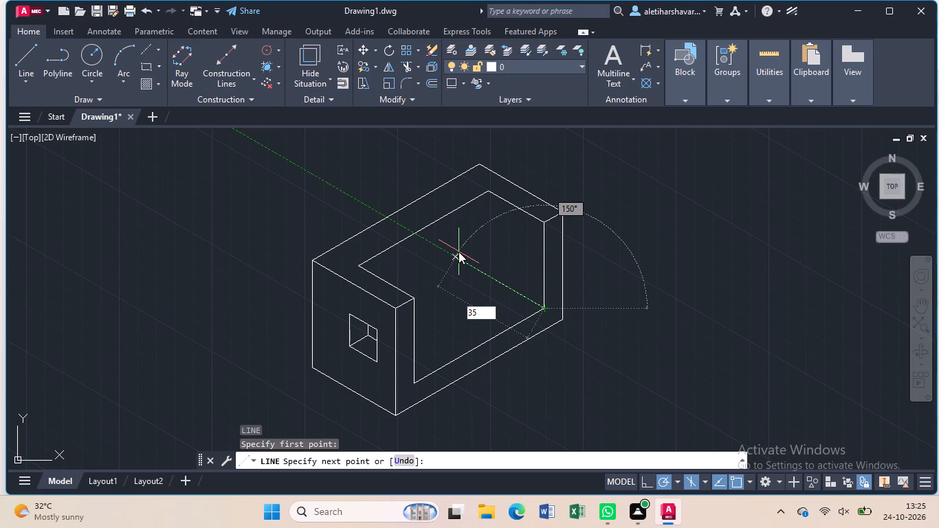
key(Return)
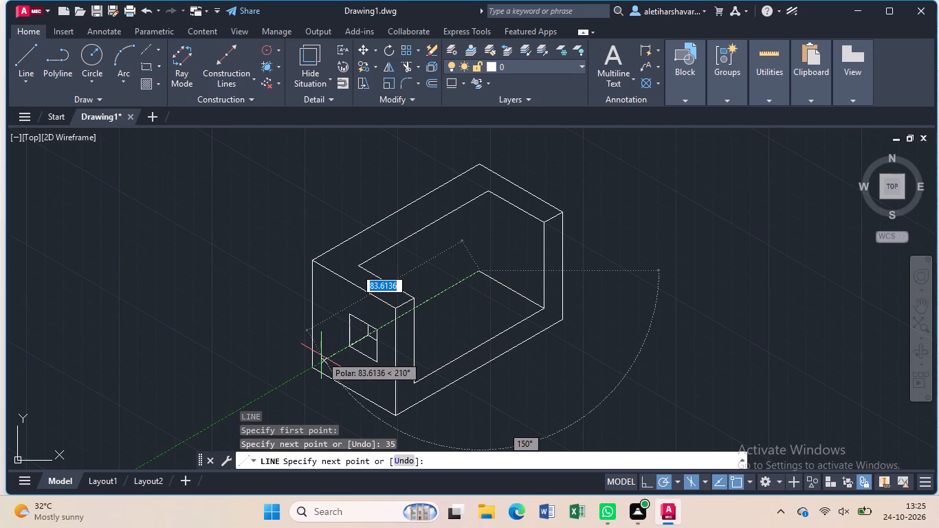
drag(321, 355, 313, 360)
key(Escape)
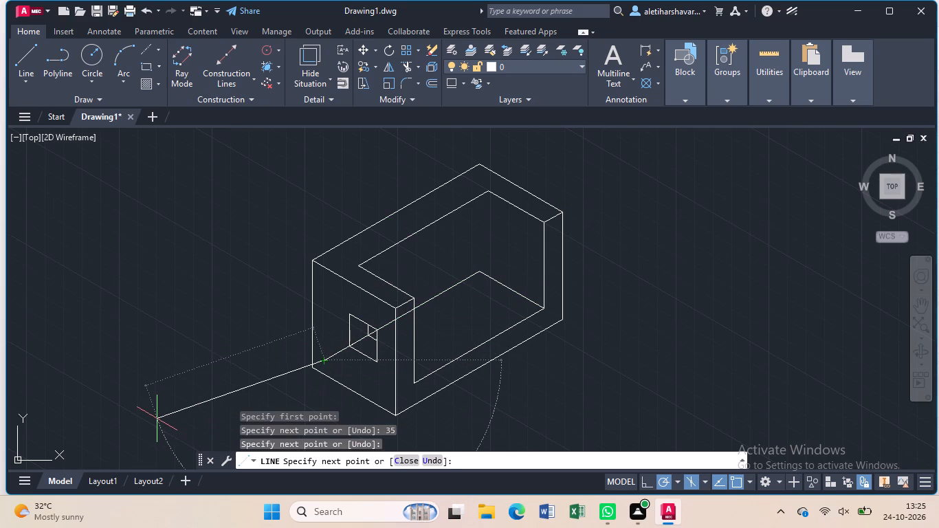
Trim the long inner floor edge where it crosses the side face outside the square opening and the near wall's end face.
text(tr)
key(Return)
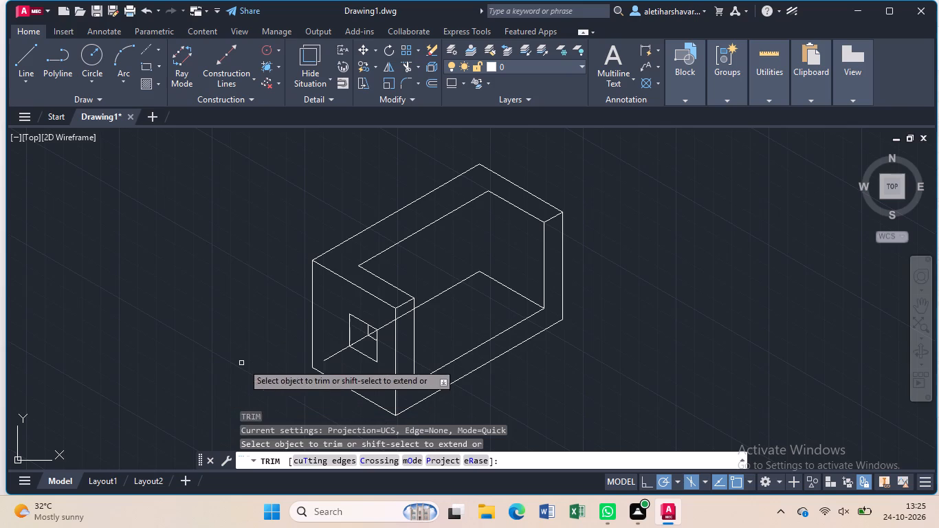
click(339, 354)
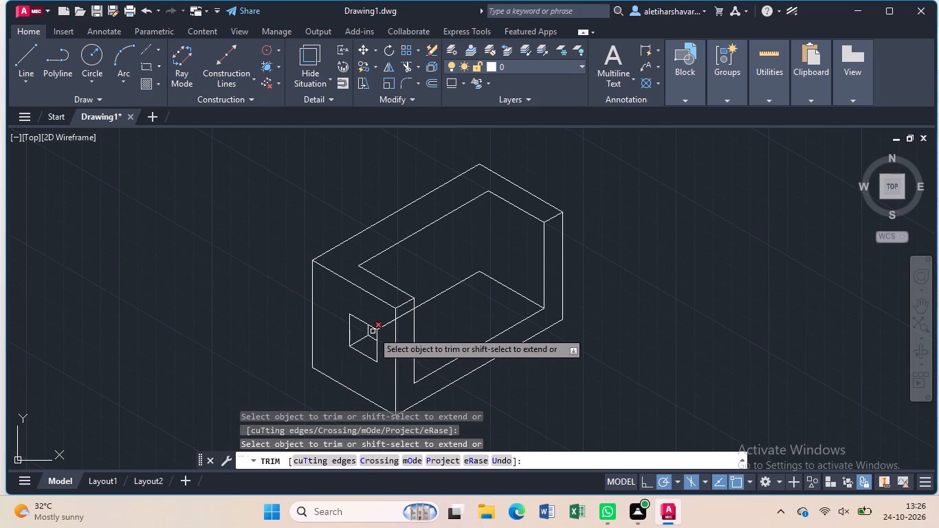
click(386, 328)
click(406, 311)
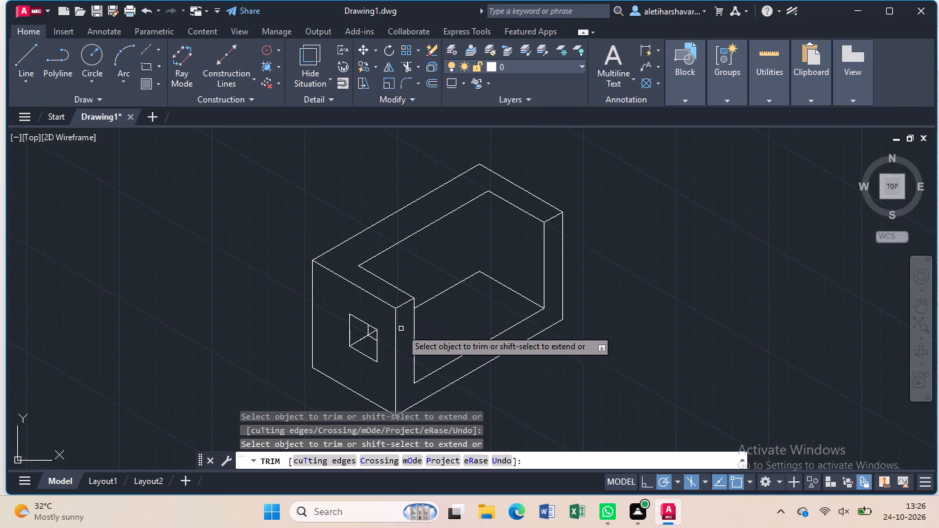
key(Escape)
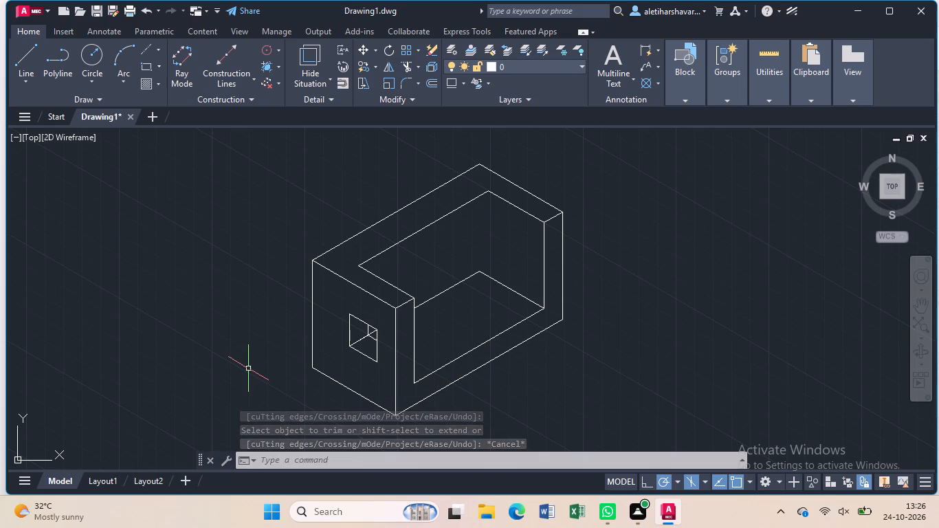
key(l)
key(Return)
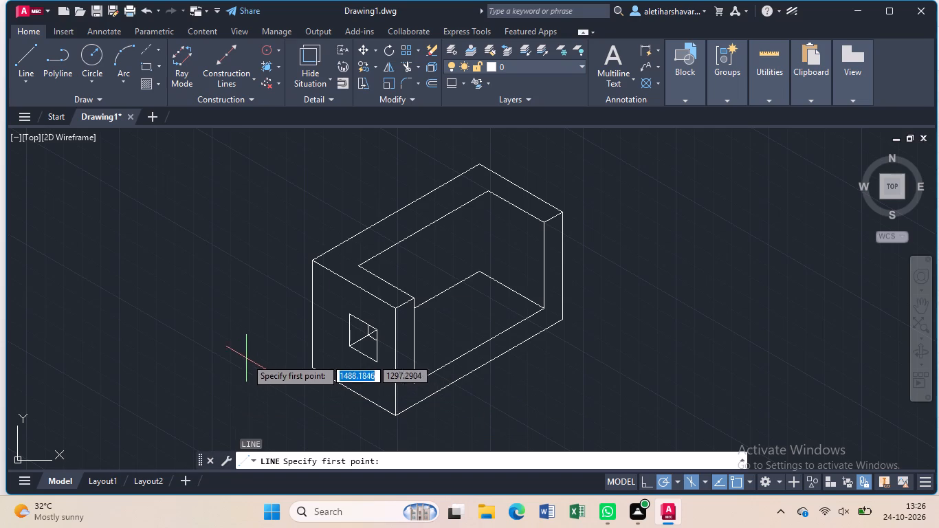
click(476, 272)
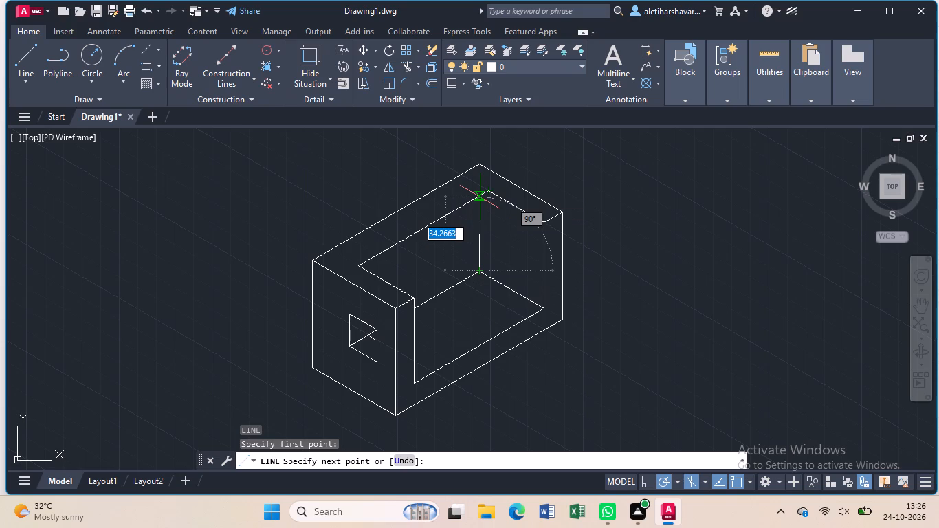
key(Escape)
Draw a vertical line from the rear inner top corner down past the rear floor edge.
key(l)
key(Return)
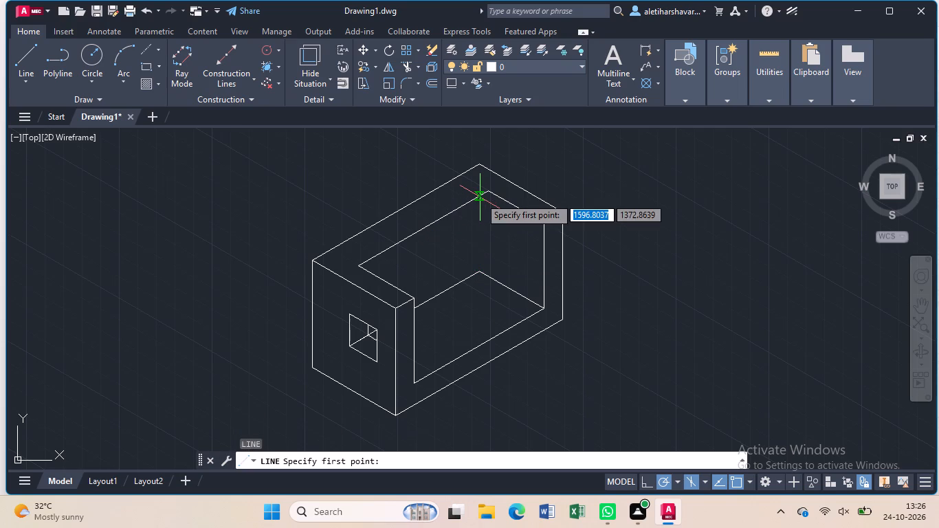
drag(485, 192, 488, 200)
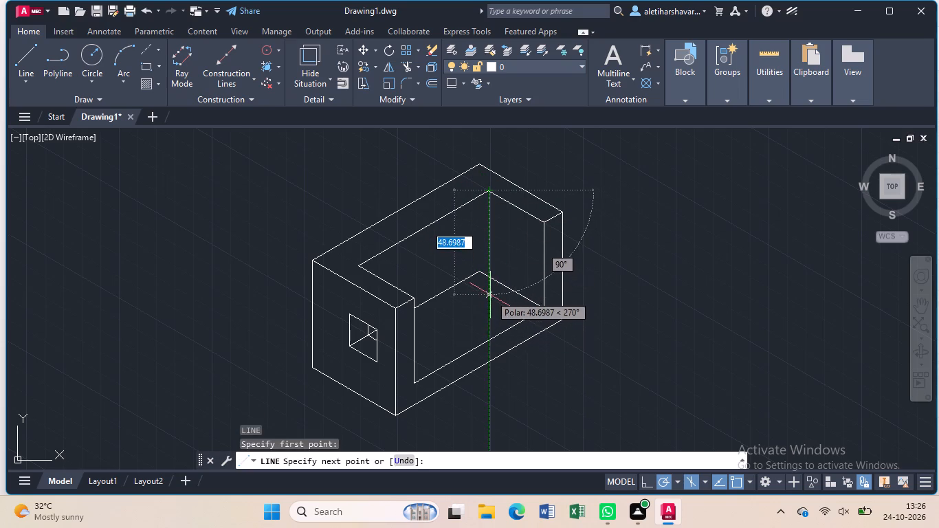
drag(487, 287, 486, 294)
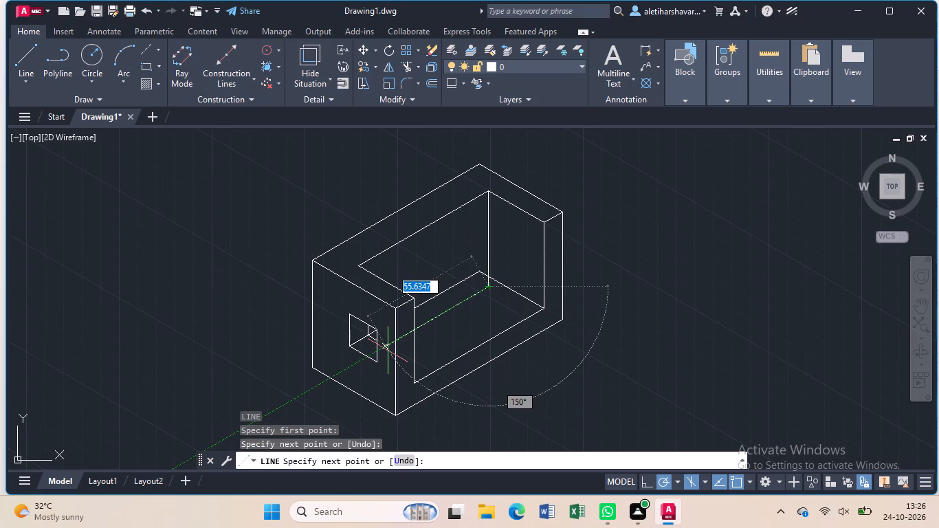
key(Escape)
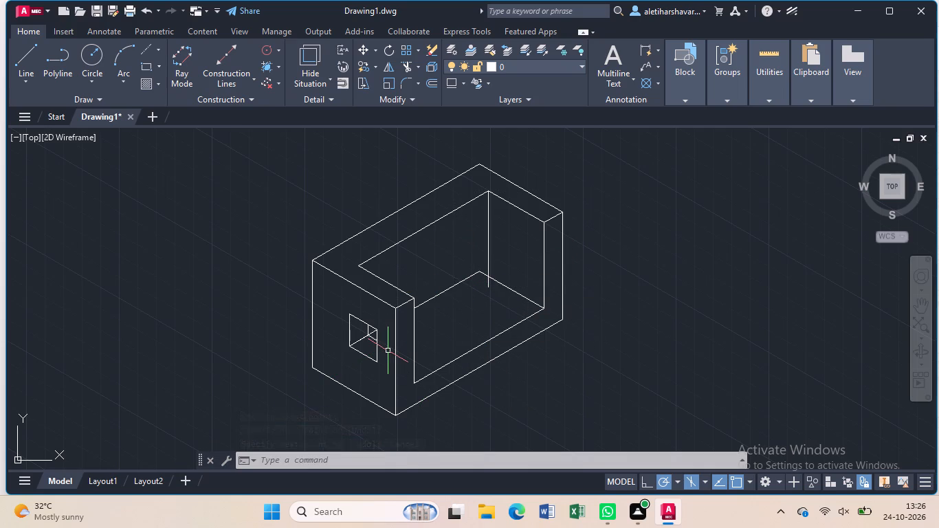
From the far wall's inner top corner, redraw the inner top edges: 35 at 150°, 70 at 210°, closing at the near wall's inner top corner.
key(l)
key(Return)
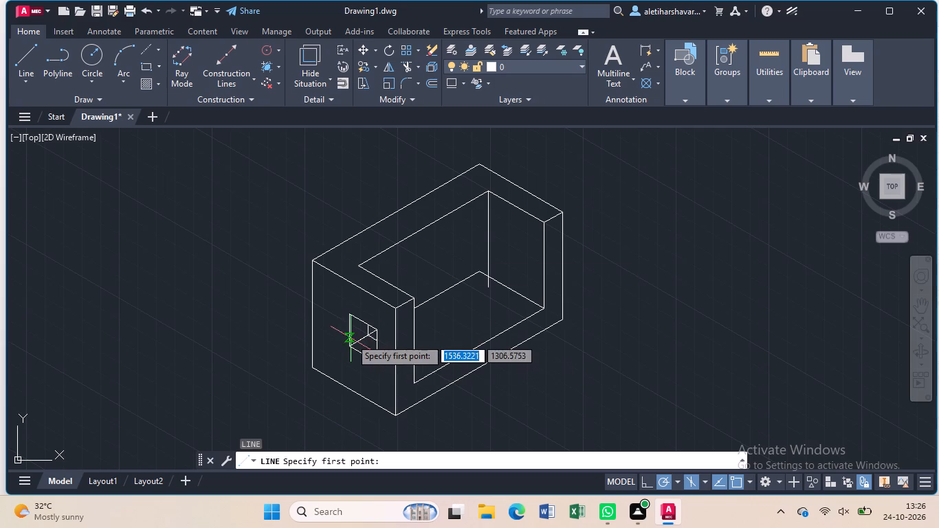
click(549, 225)
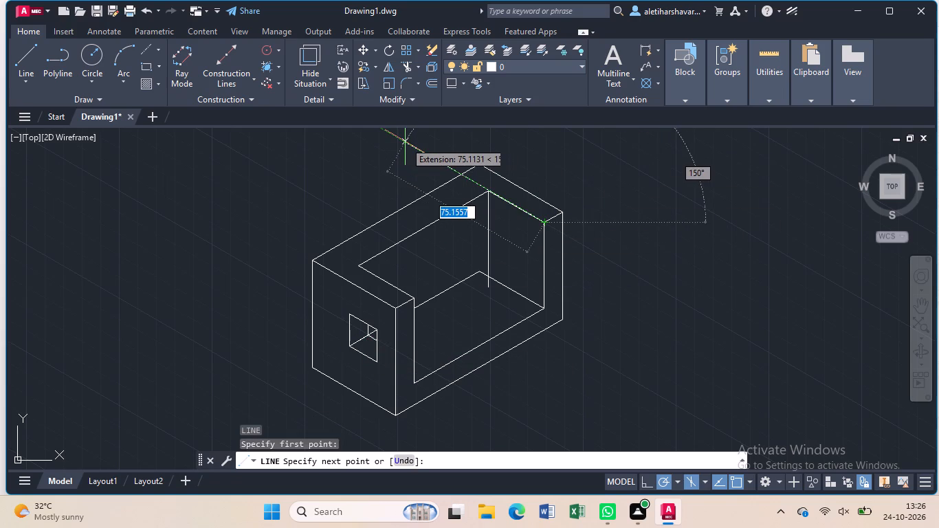
text(35)
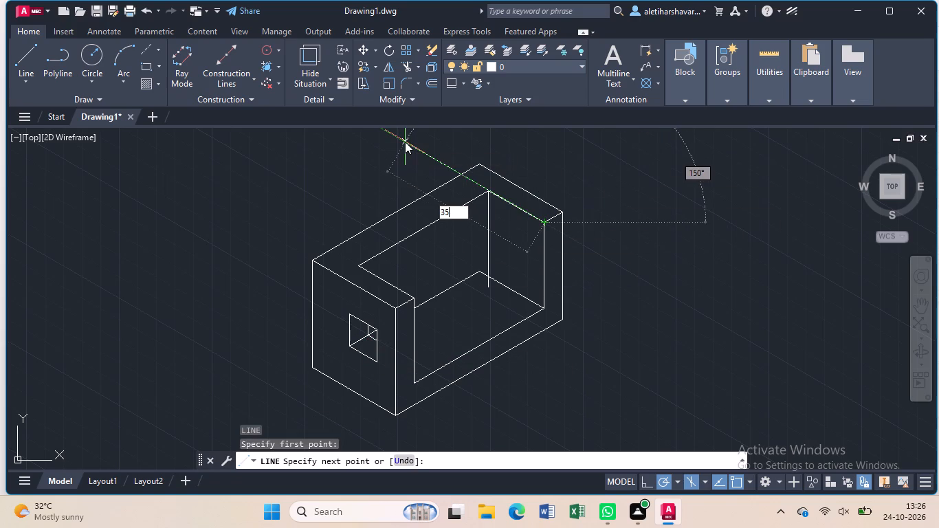
key(Return)
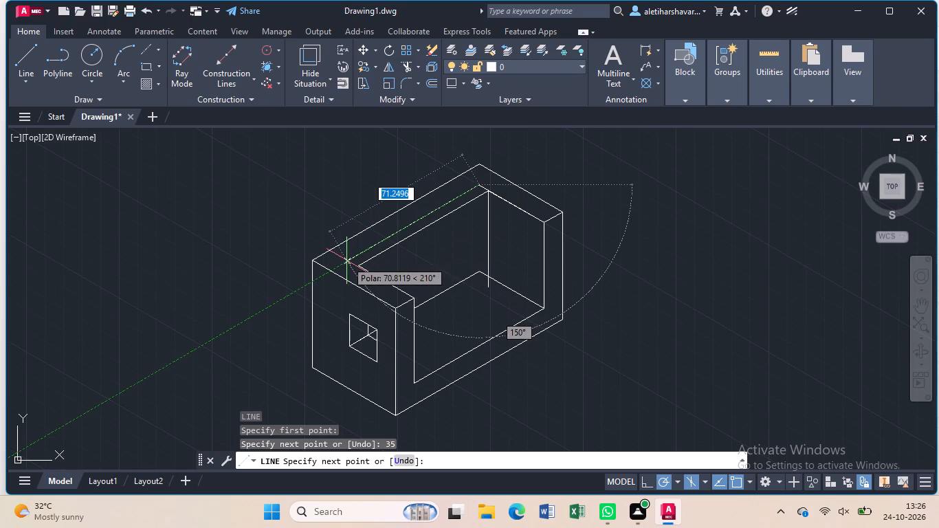
text(70)
key(Return)
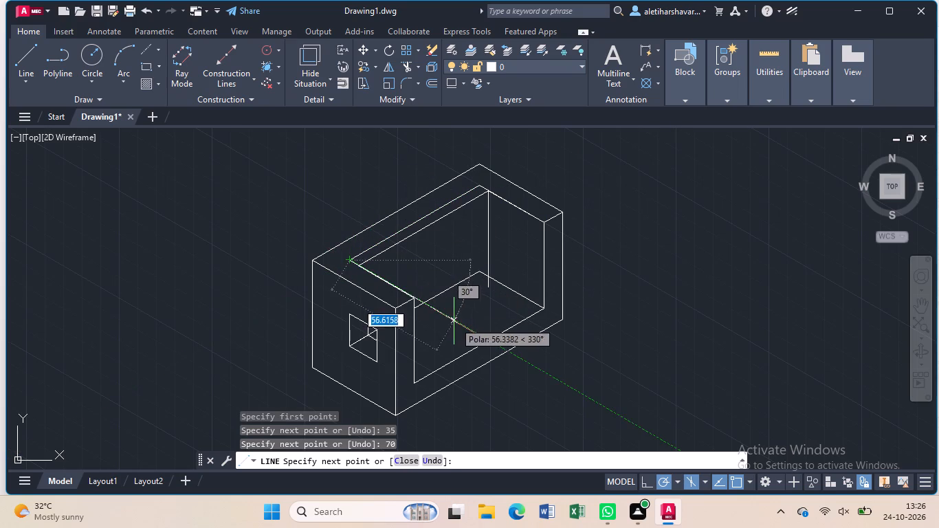
click(412, 295)
key(Escape)
Trim away the misplaced vertical line in the rear inner corner and the old long inner top edge.
text(tr)
key(Return)
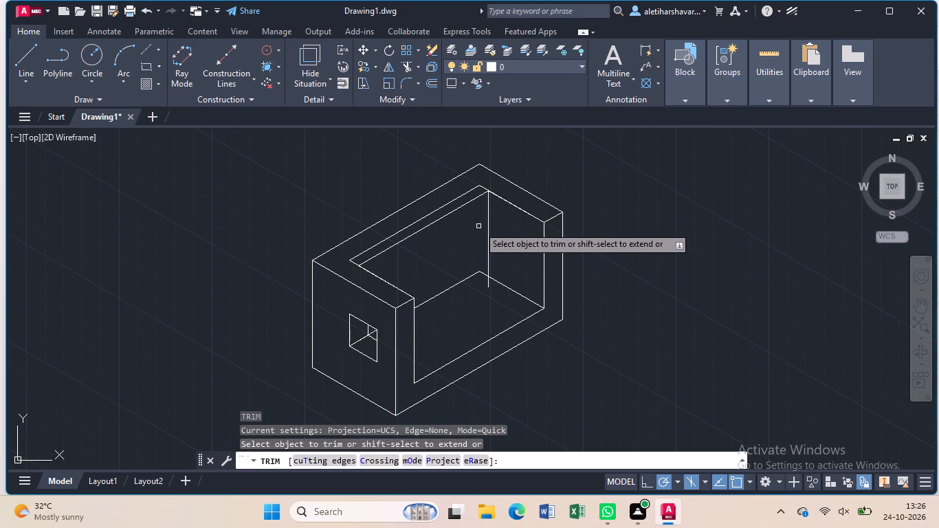
click(487, 218)
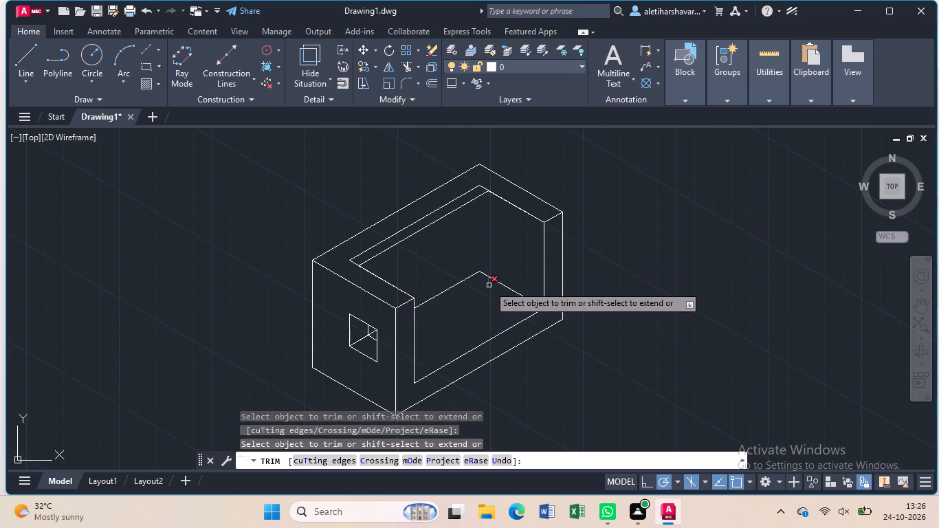
click(489, 285)
click(435, 222)
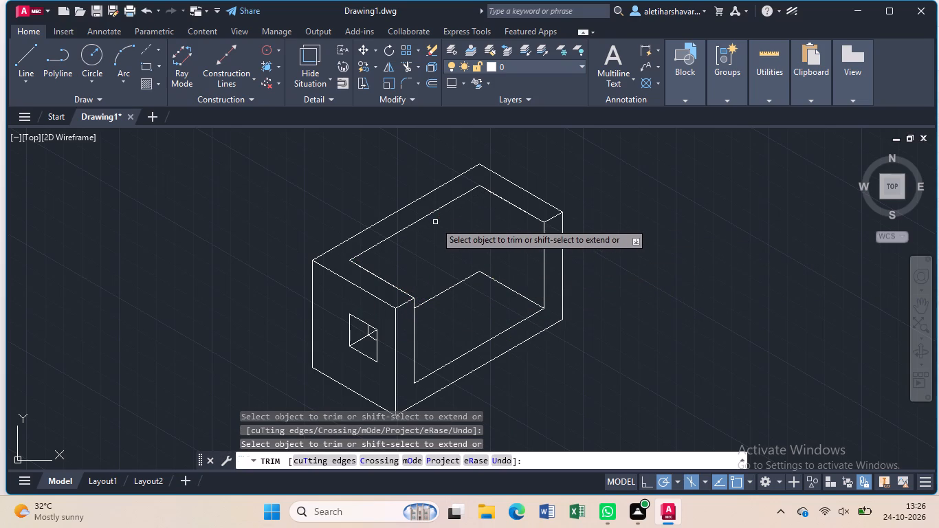
key(Escape)
Draw the vertical inner corner edge from the new rear inner top corner down to the floor's rear corner.
key(l)
key(Return)
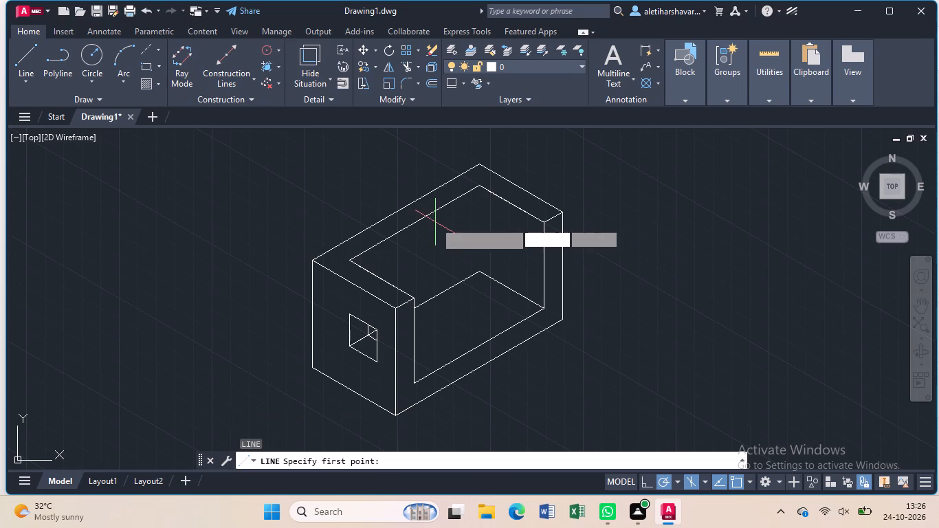
drag(478, 184, 482, 198)
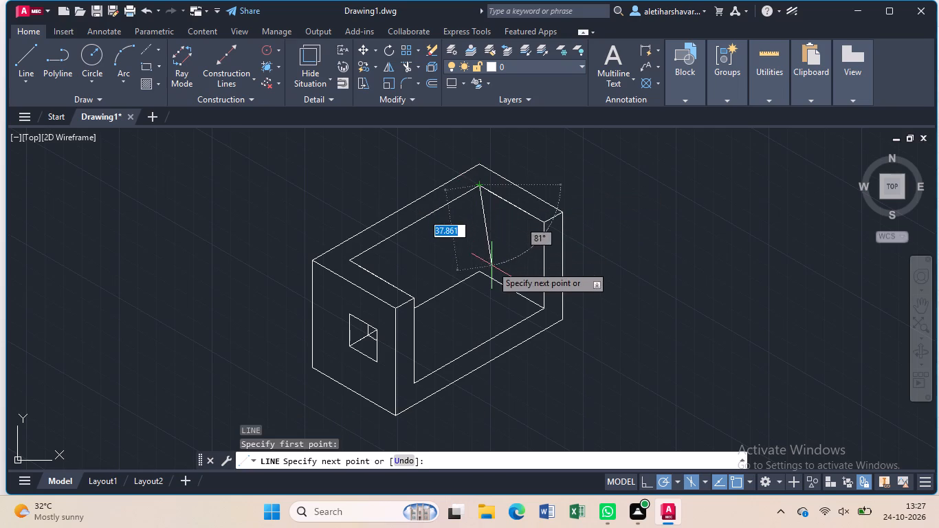
click(480, 275)
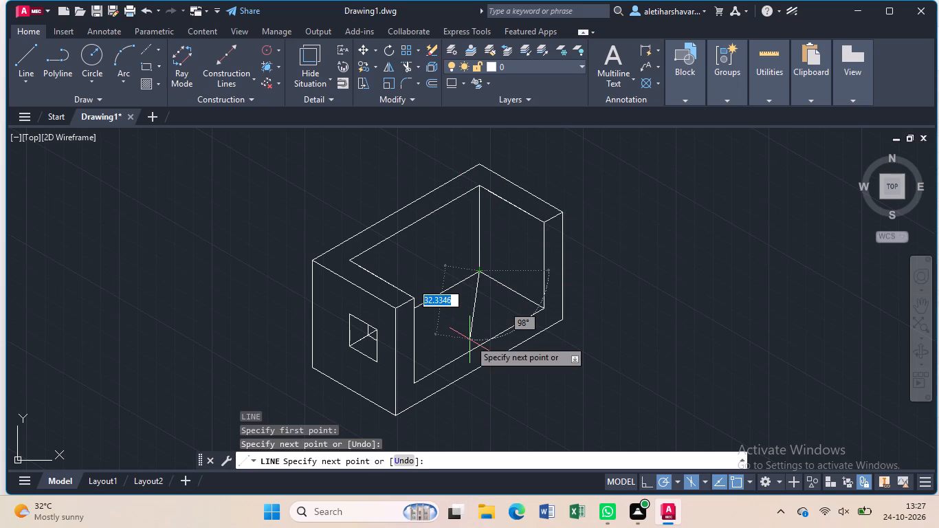
key(Escape)
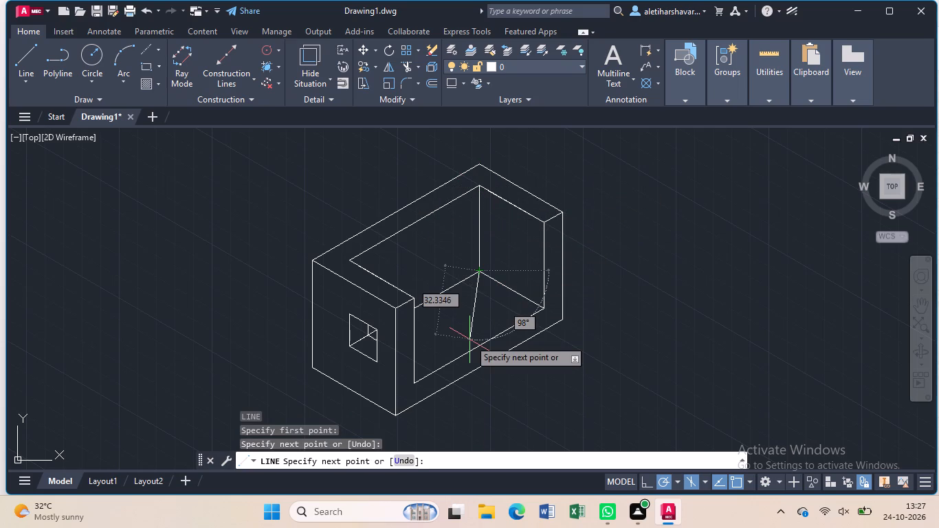
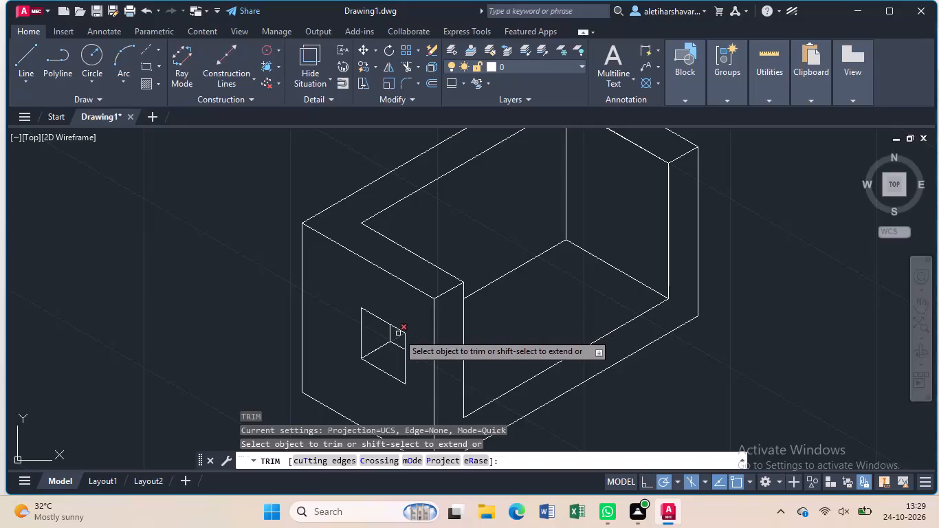
Trim the leftover line segment inside the square opening on the near wall's outer face.
click(397, 335)
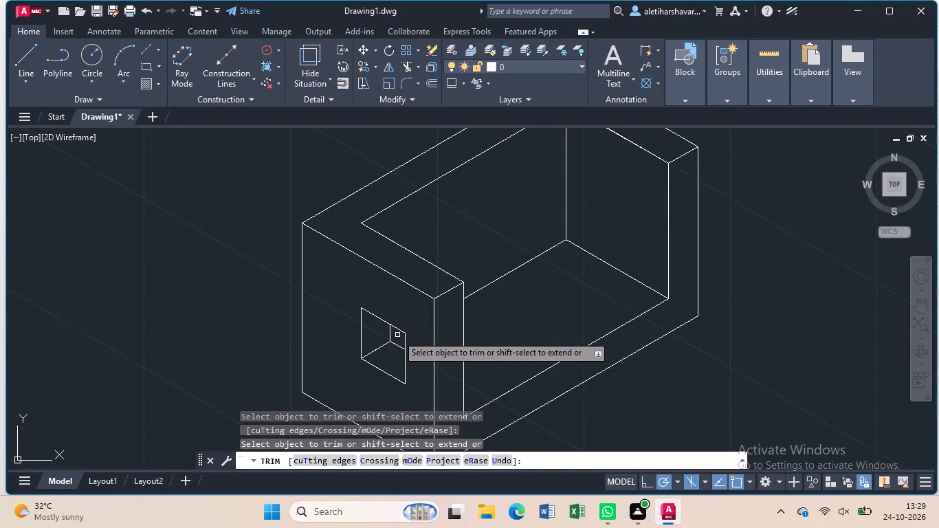
key(Escape)
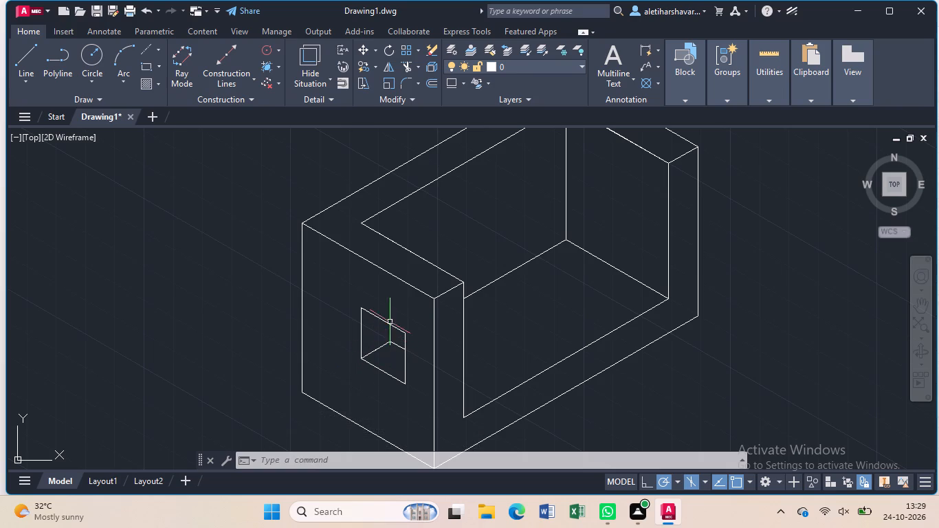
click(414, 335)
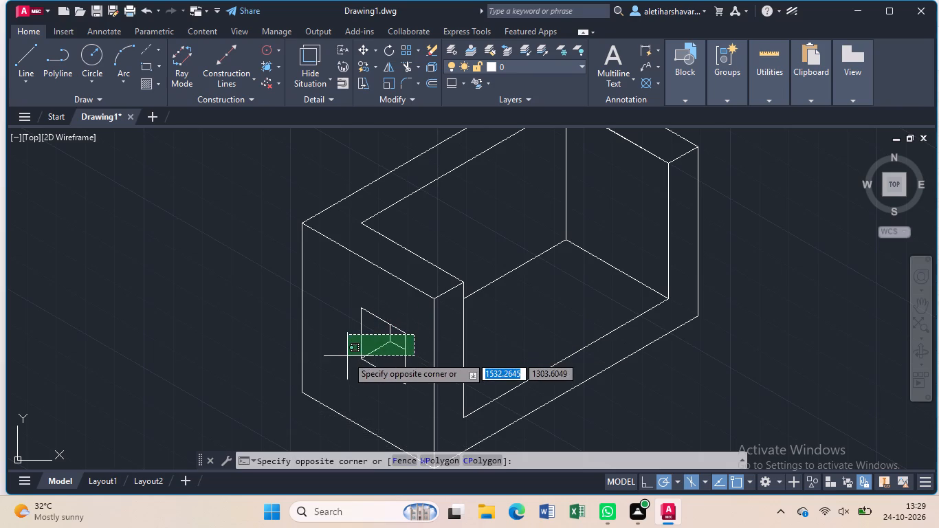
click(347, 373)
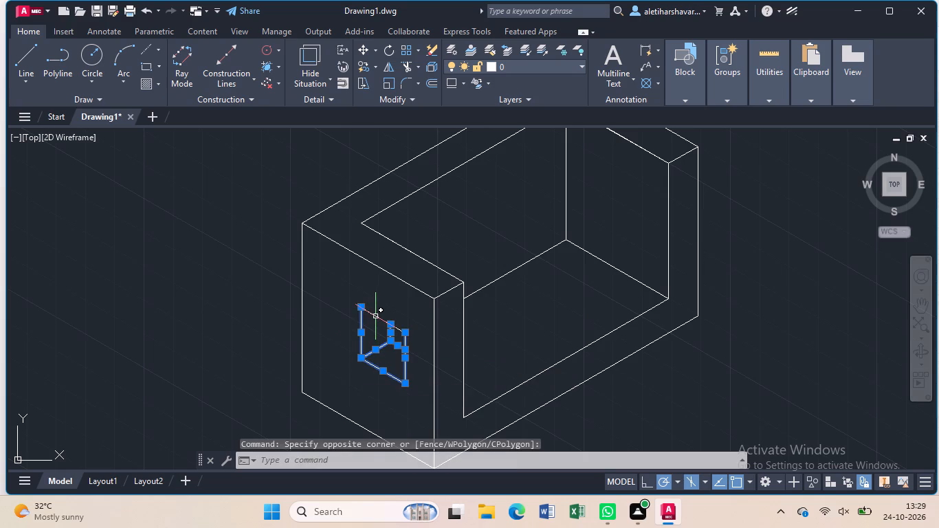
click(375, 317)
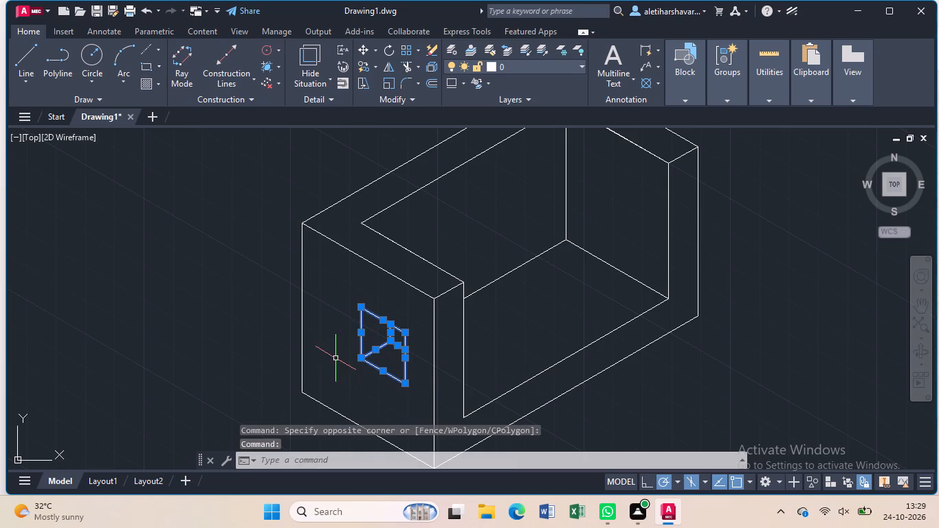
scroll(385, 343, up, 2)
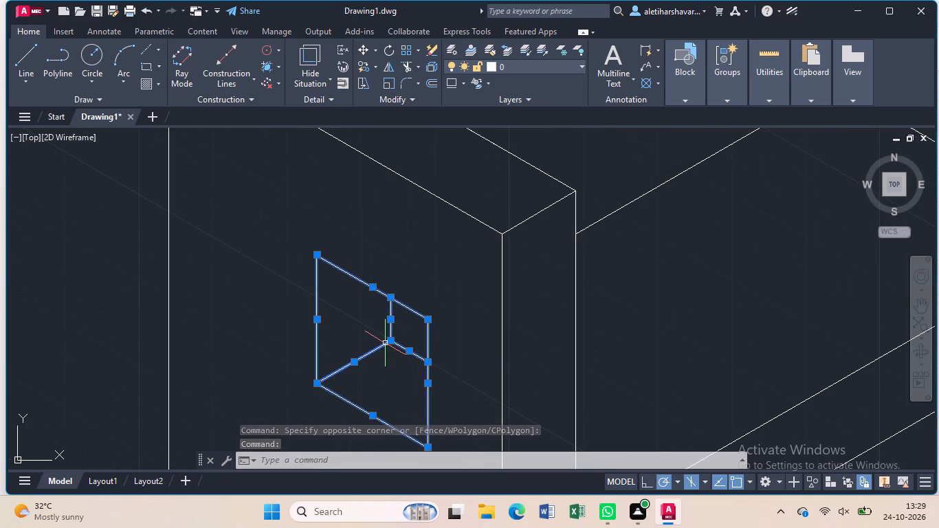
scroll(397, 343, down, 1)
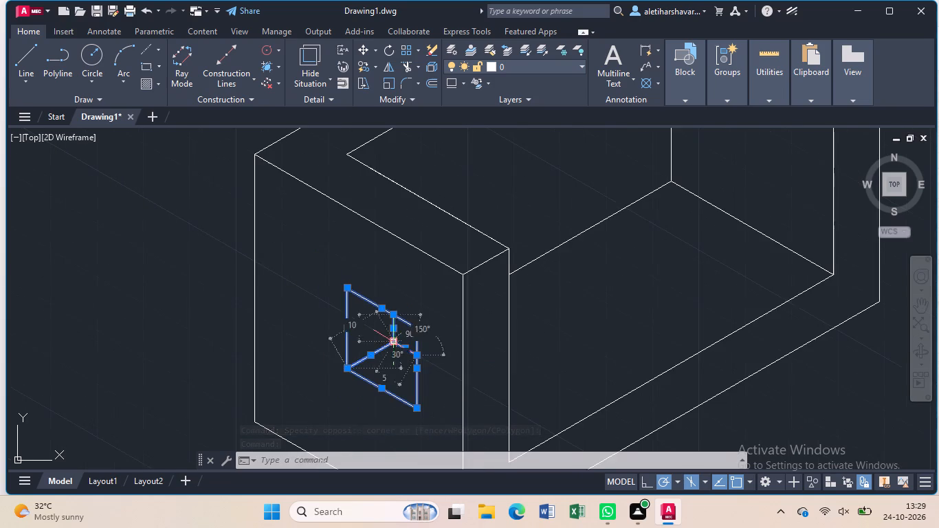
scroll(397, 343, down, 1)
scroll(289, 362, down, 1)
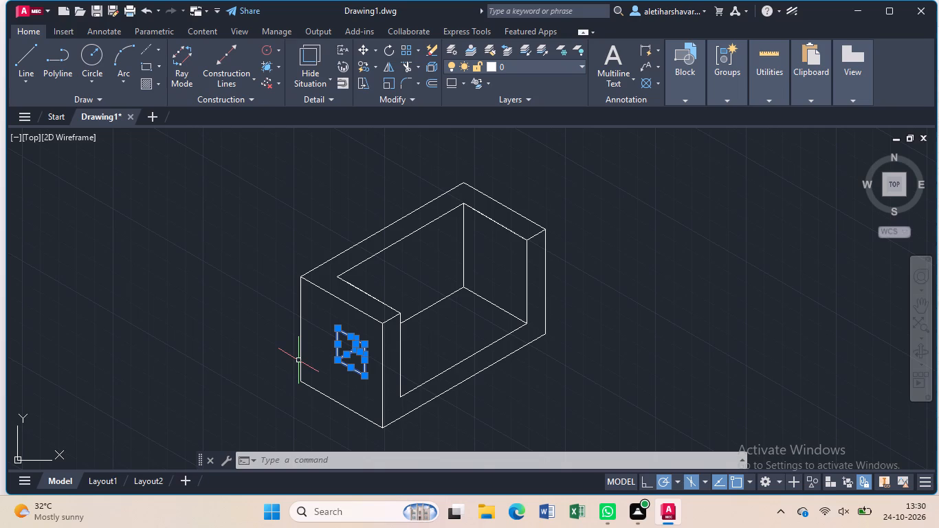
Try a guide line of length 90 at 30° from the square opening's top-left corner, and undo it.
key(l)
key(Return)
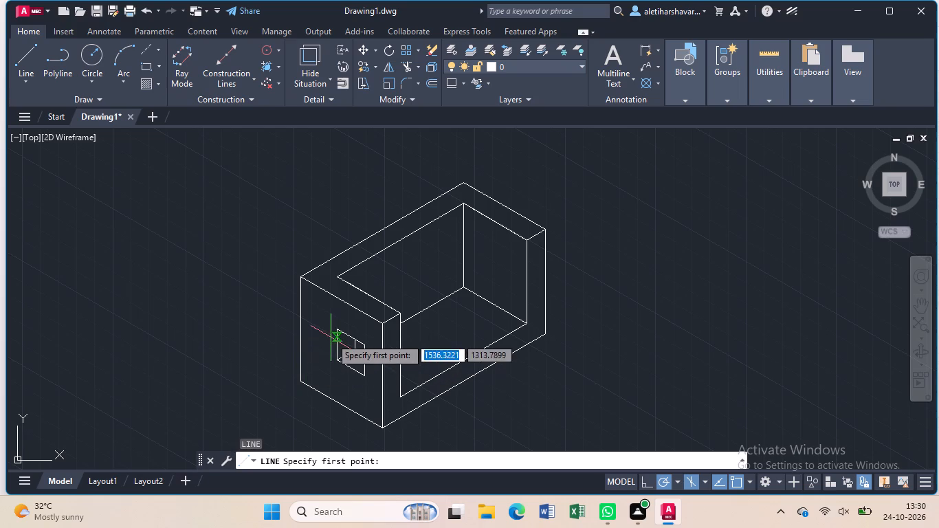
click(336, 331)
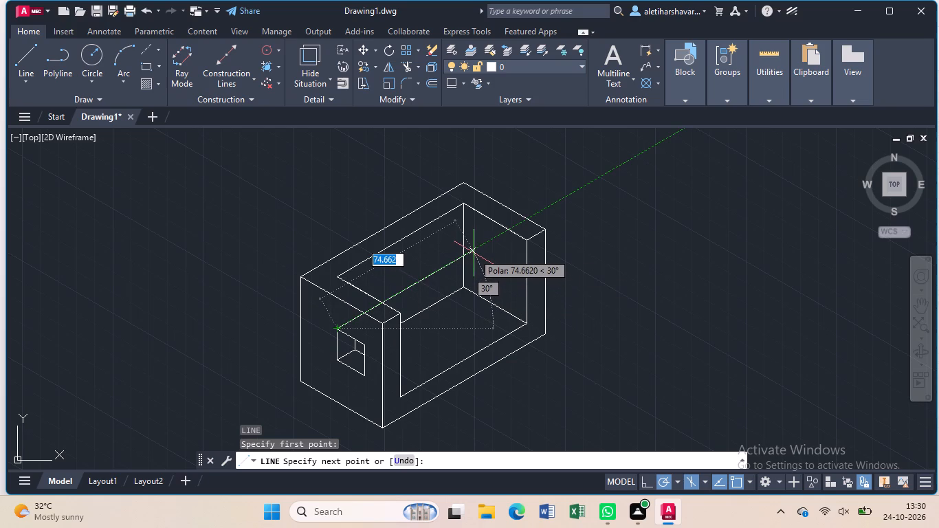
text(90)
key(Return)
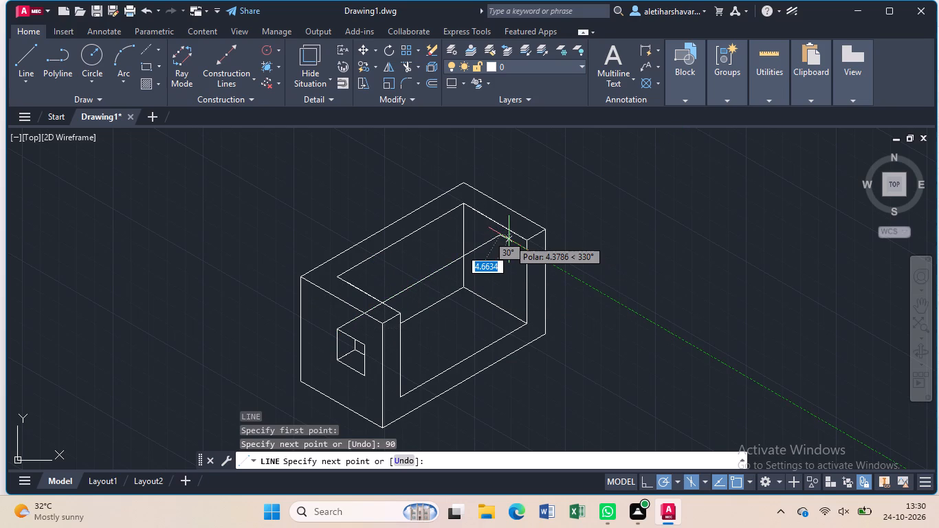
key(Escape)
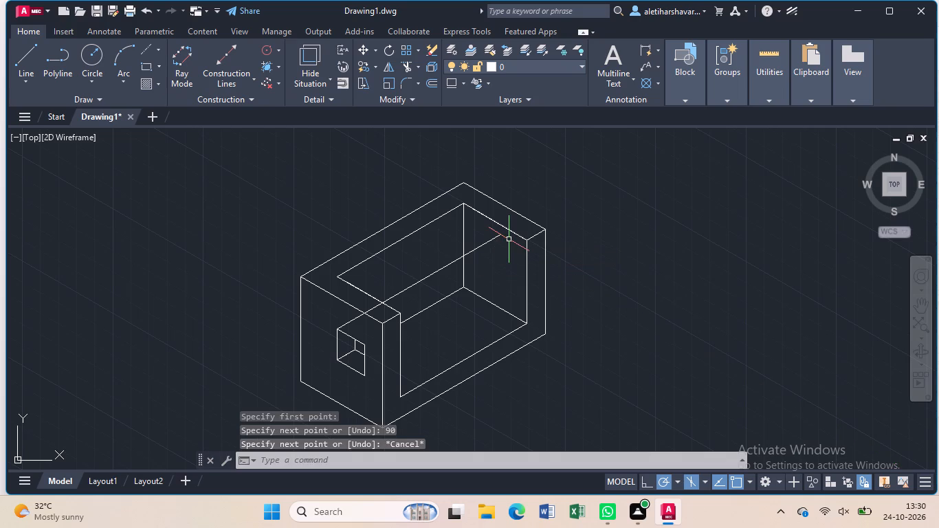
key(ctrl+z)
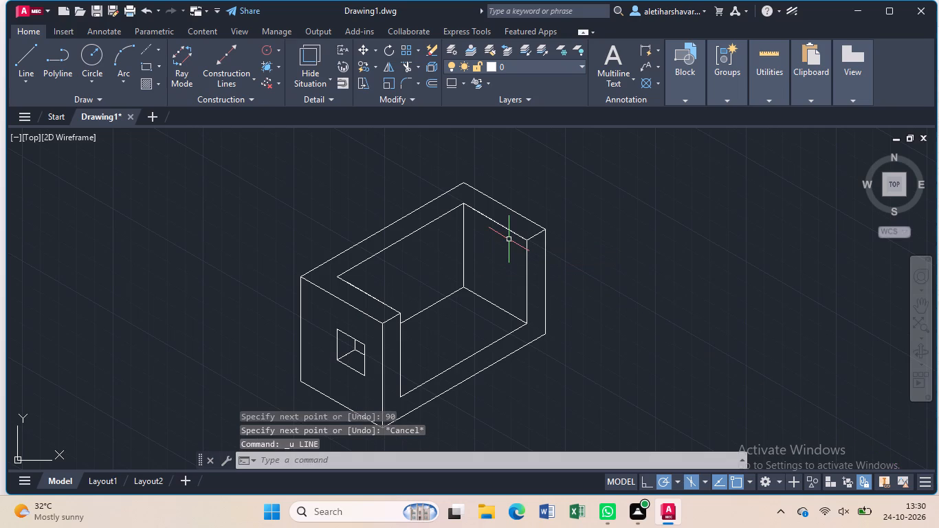
Draw a guide line of length 80 at 30° from the square opening's top-left corner toward the far wall.
key(l)
key(Return)
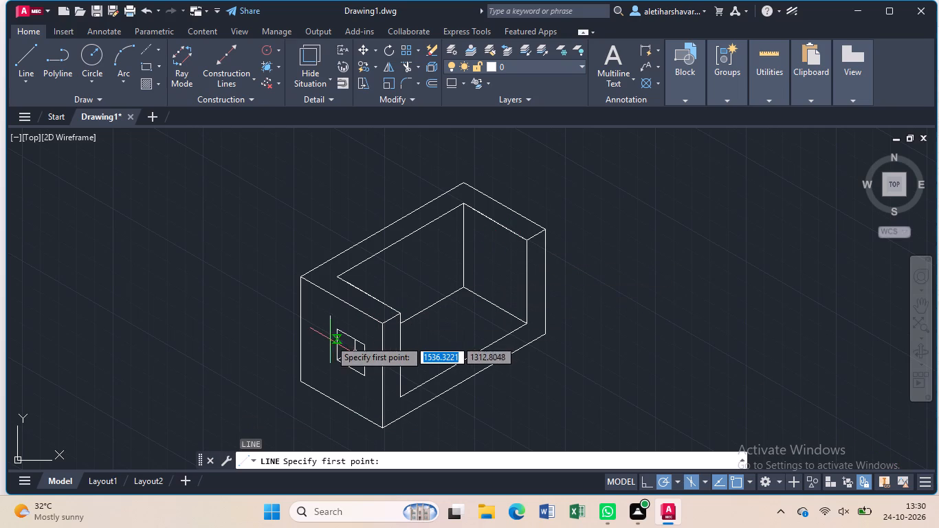
click(340, 331)
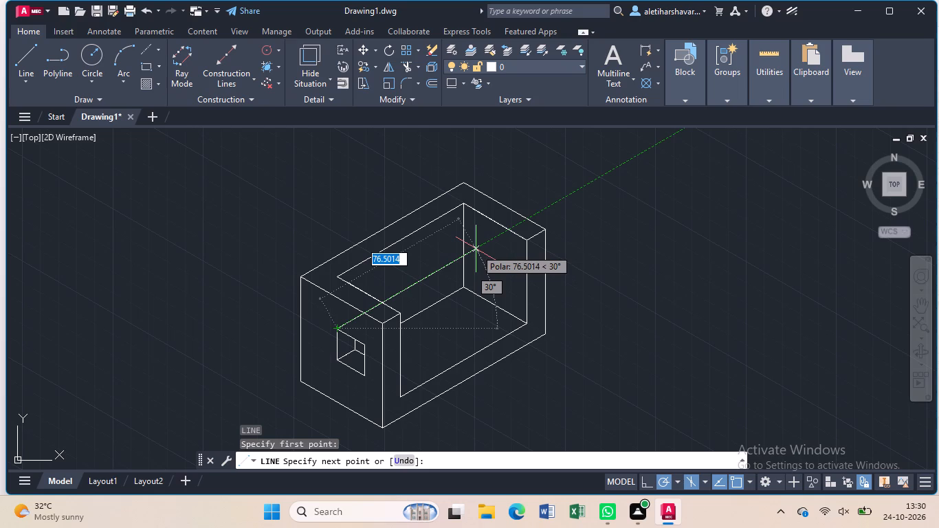
text(80)
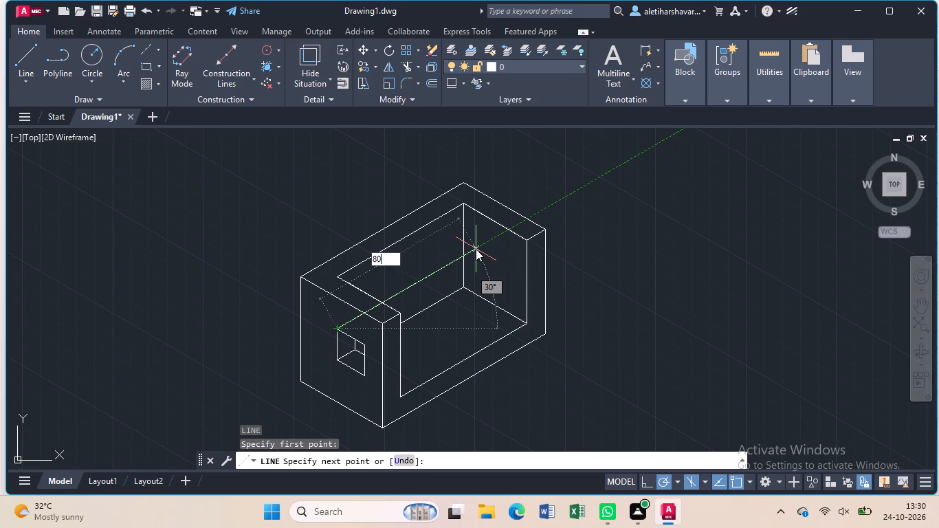
key(Return)
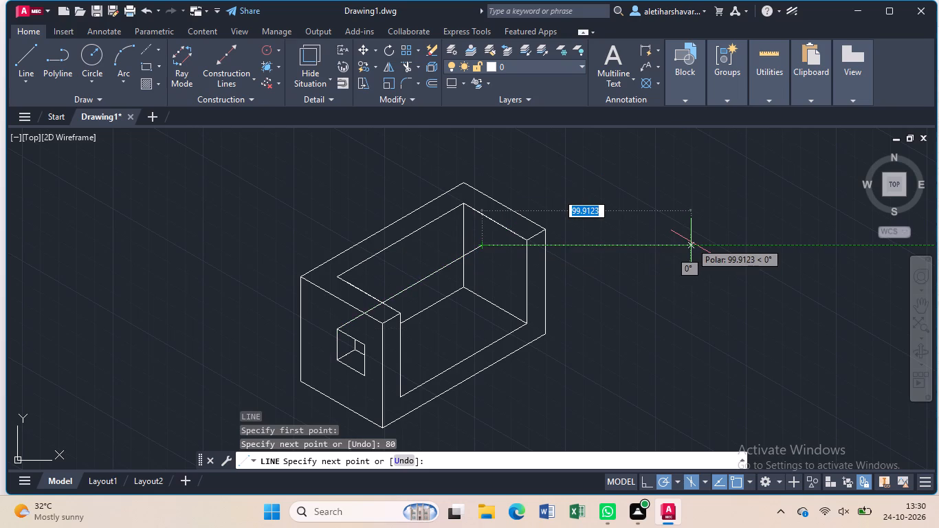
key(Escape)
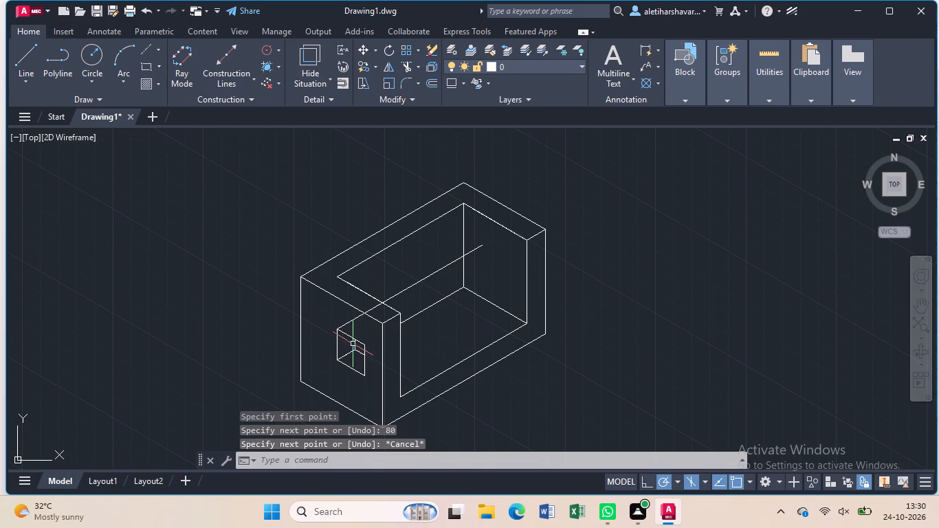
Copy the square opening's seven lines from its top-left corner to the far end of the guide line on the far wall.
click(351, 337)
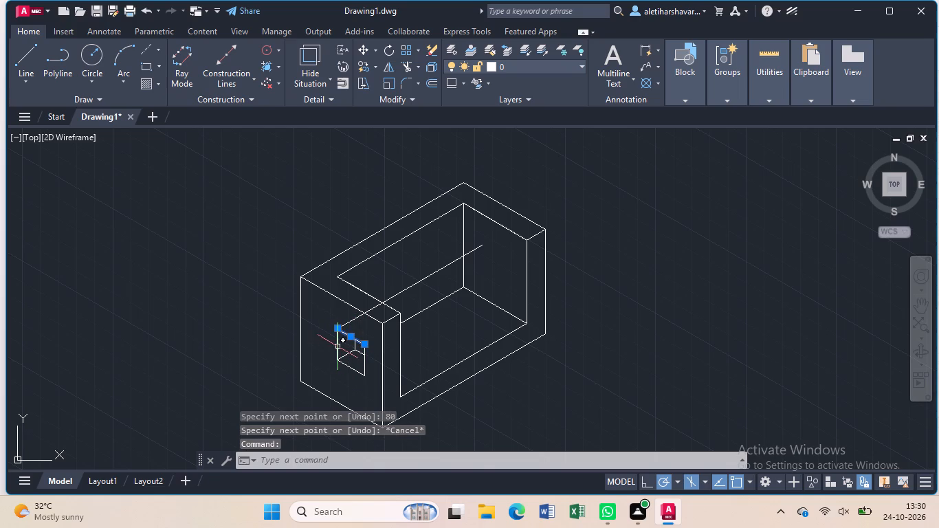
click(338, 346)
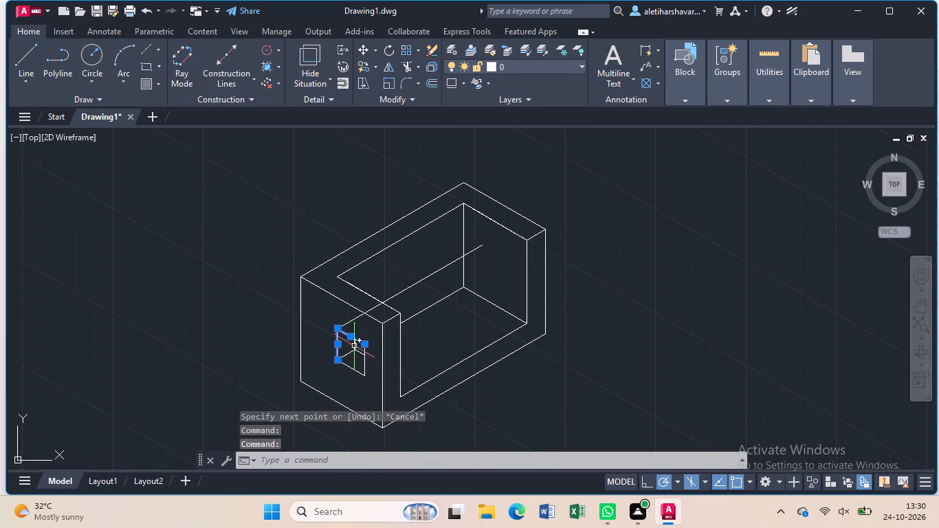
click(354, 346)
click(346, 355)
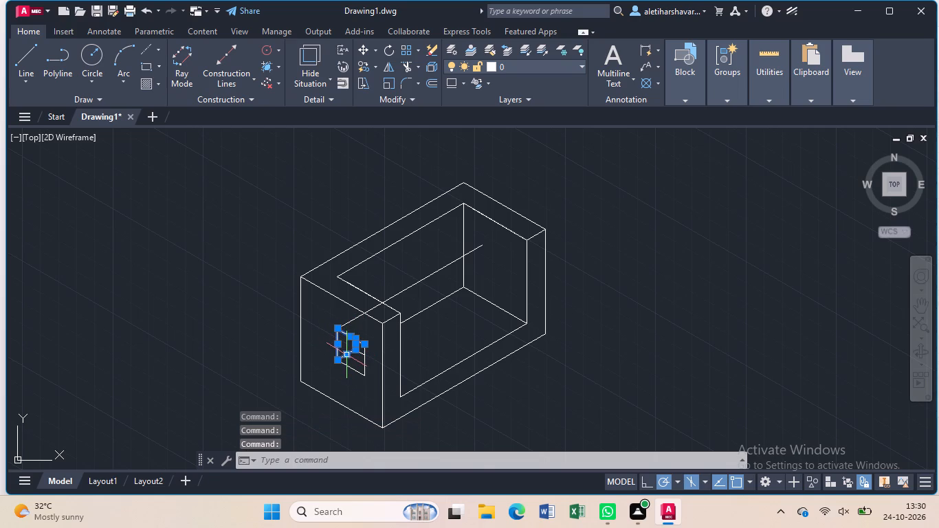
scroll(346, 355, up, 3)
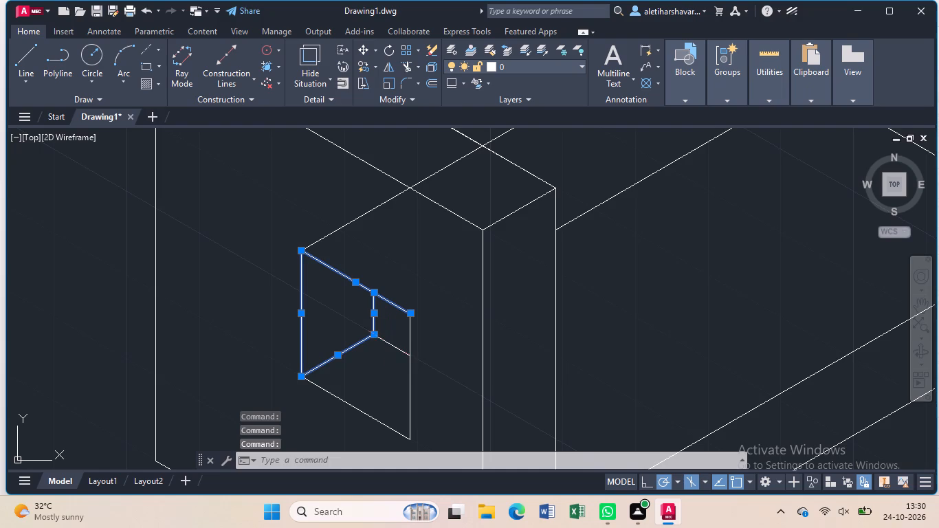
click(388, 343)
click(357, 408)
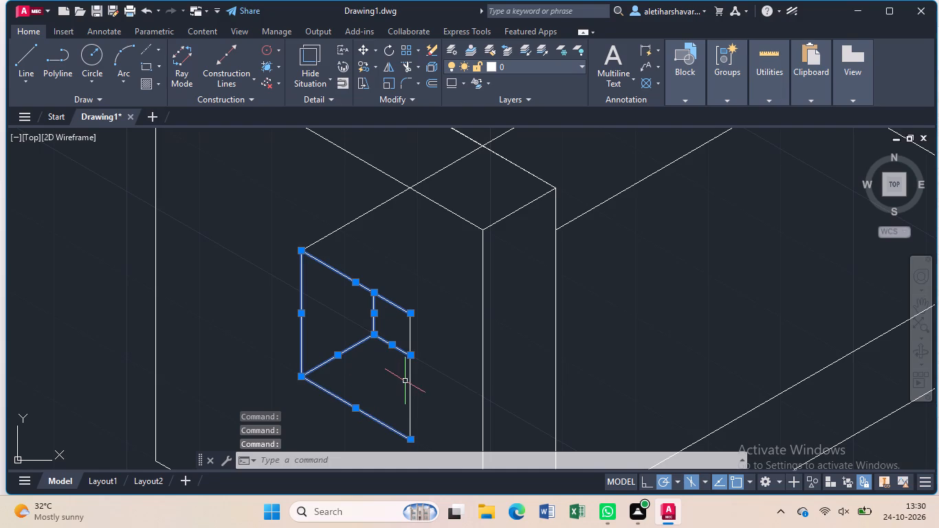
click(410, 383)
scroll(410, 383, down, 3)
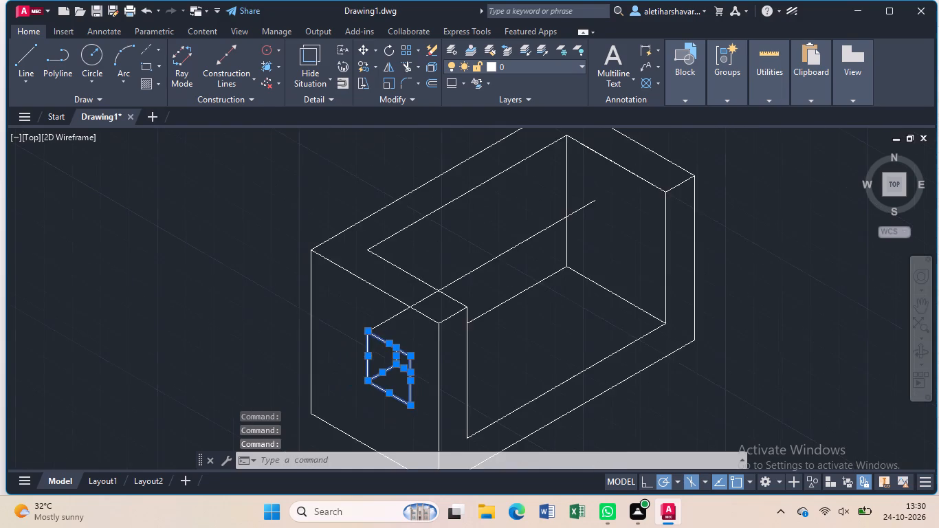
text(co)
key(Return)
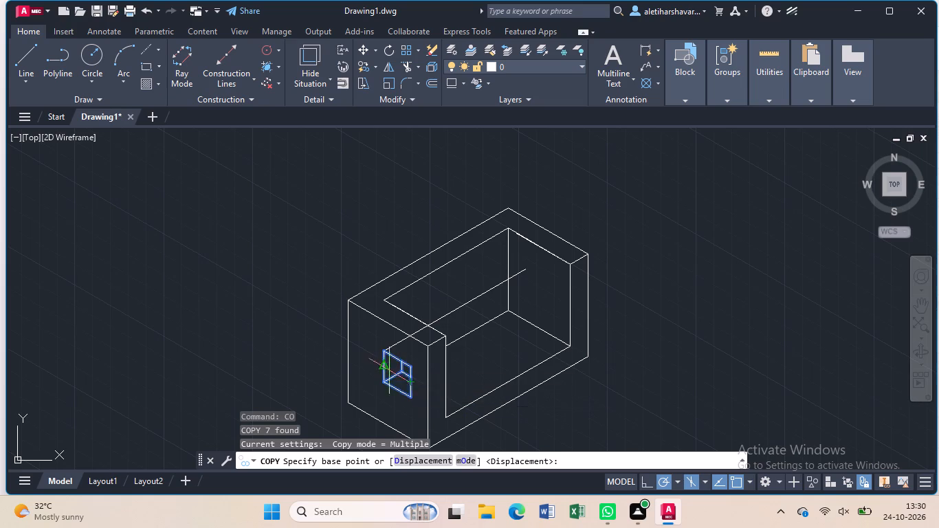
click(383, 351)
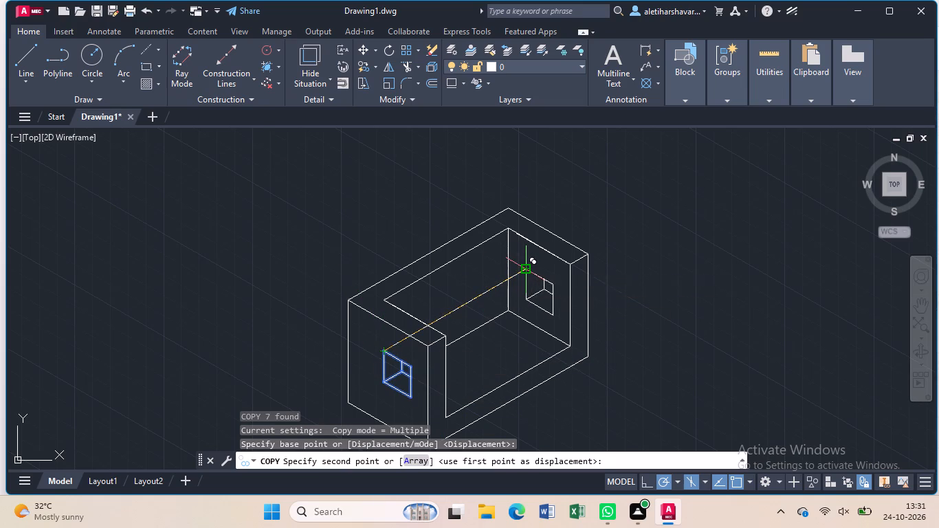
click(524, 269)
key(Escape)
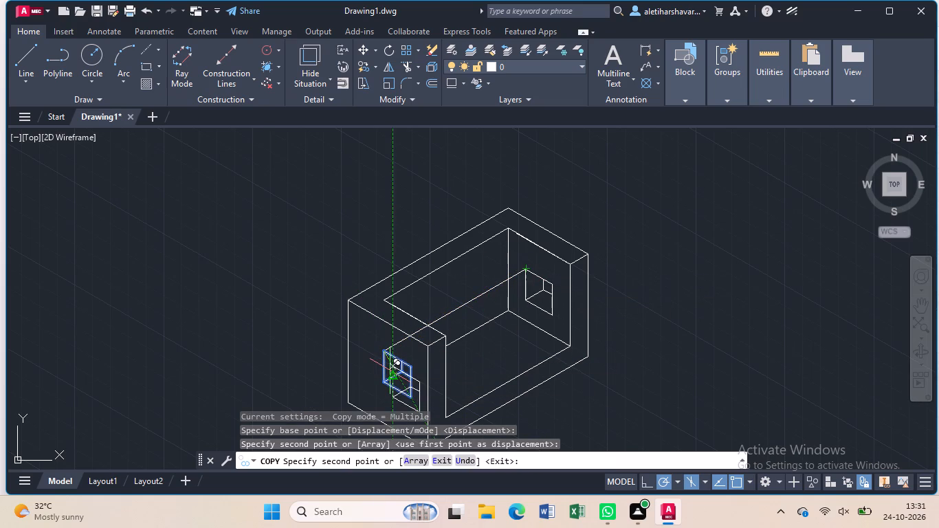
Delete the long guide line running between the two square openings.
click(480, 296)
key(Delete)
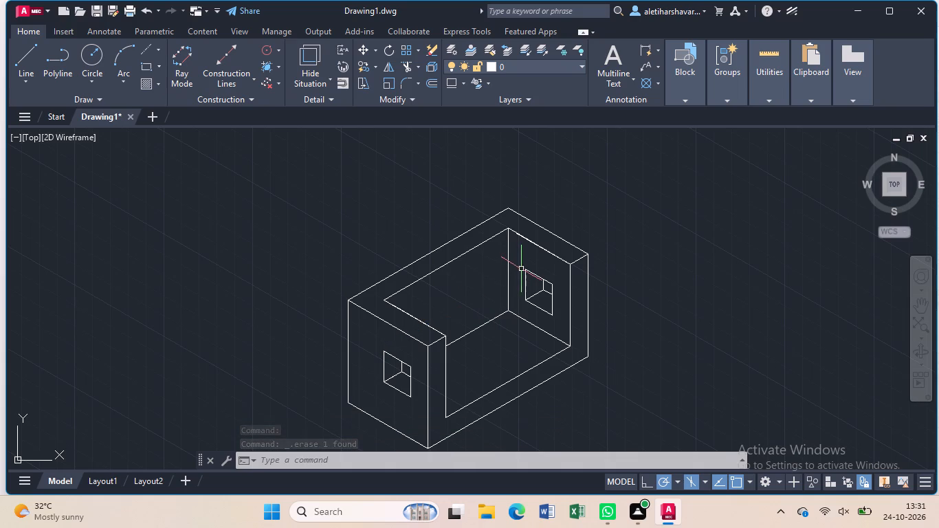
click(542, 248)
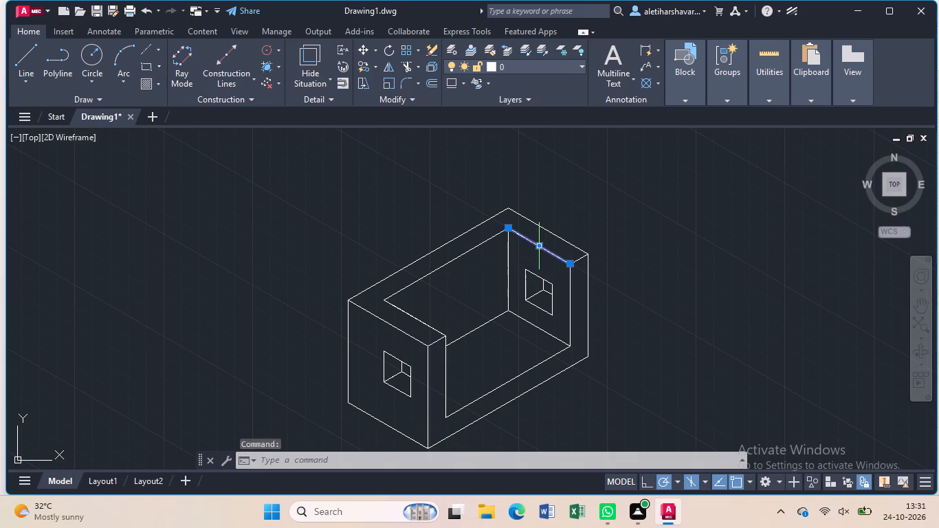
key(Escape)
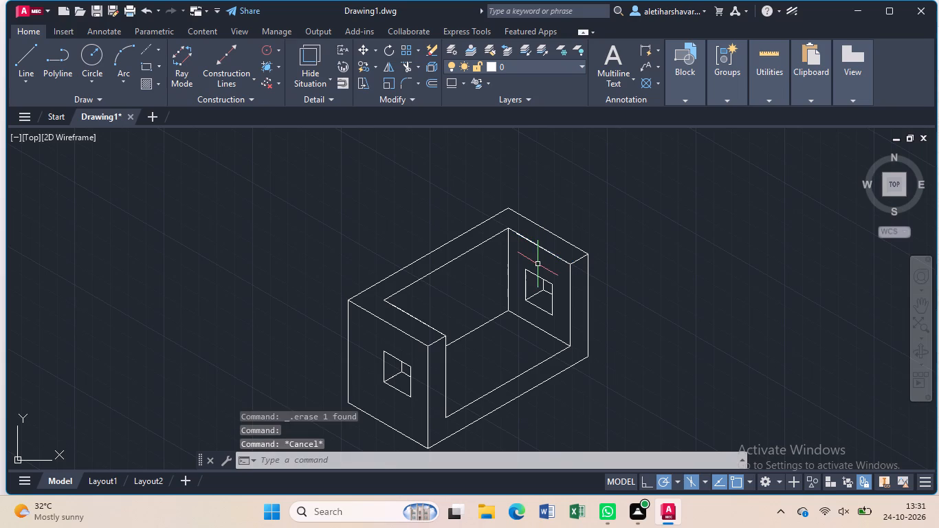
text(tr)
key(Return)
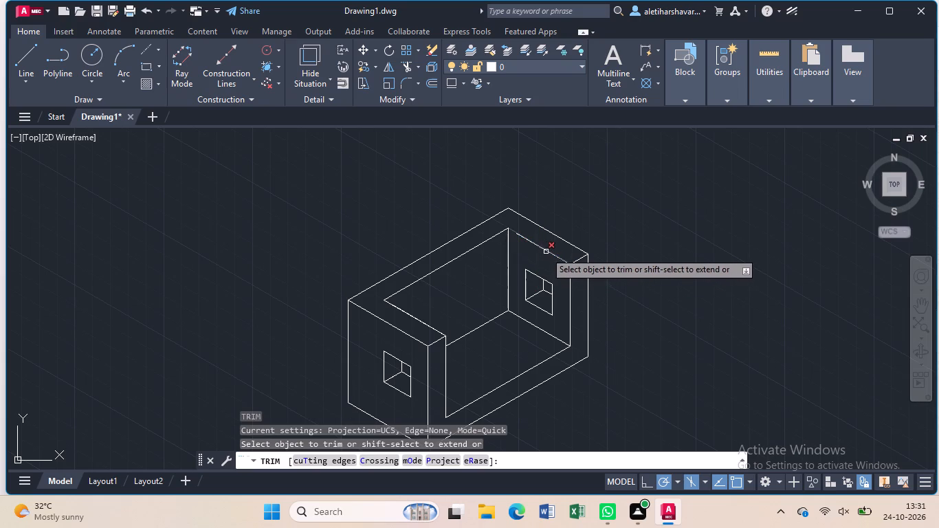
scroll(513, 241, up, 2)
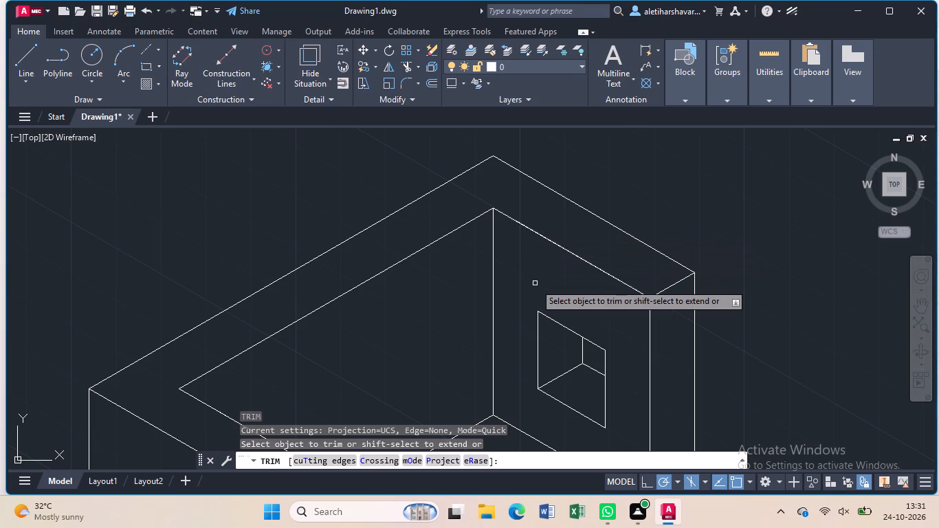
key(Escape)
Delete the line along the far wall's inner top edge, above the copied opening.
click(629, 286)
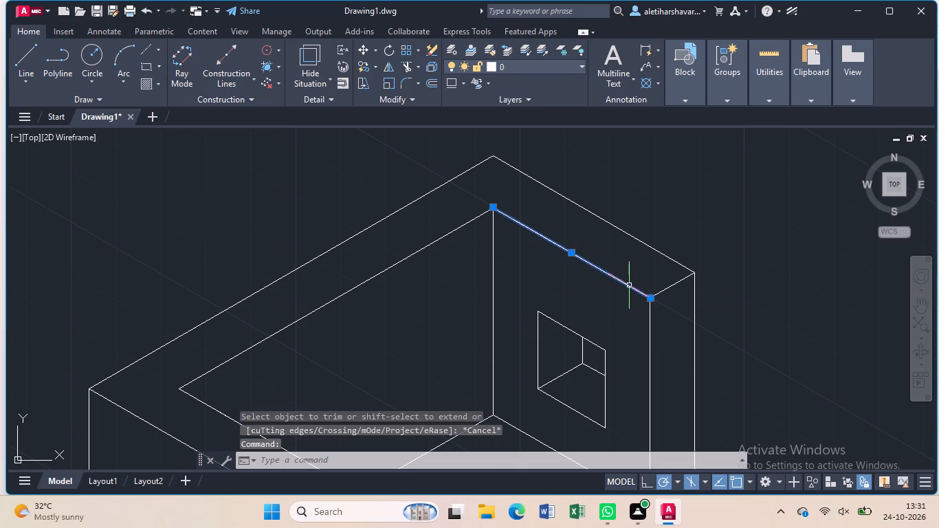
key(Delete)
Extend the far wall's remaining inner top edge line to the inner back corner, using the Extend command.
key(Escape)
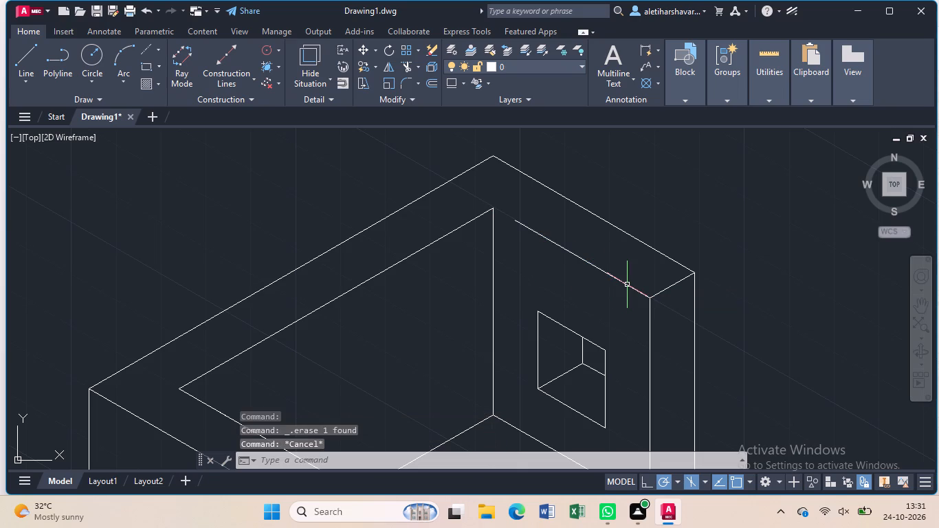
key(e)
key(x)
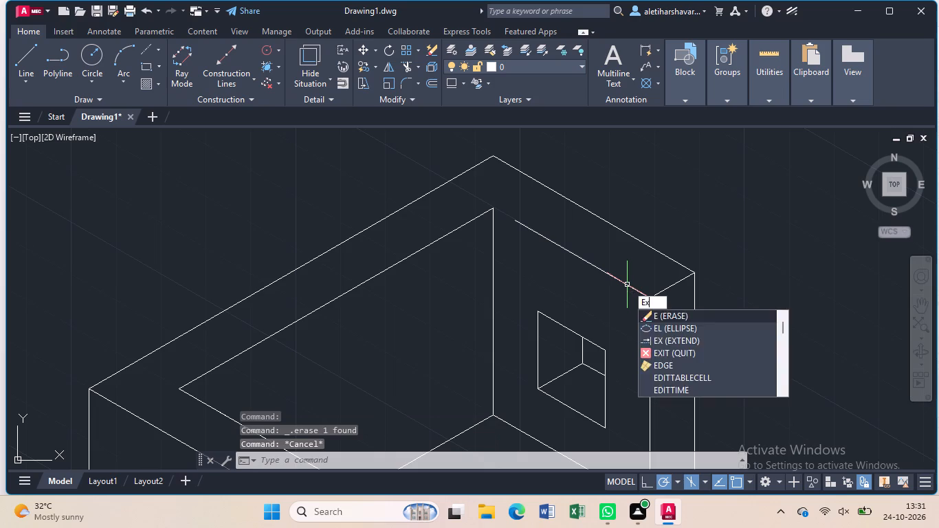
key(Return)
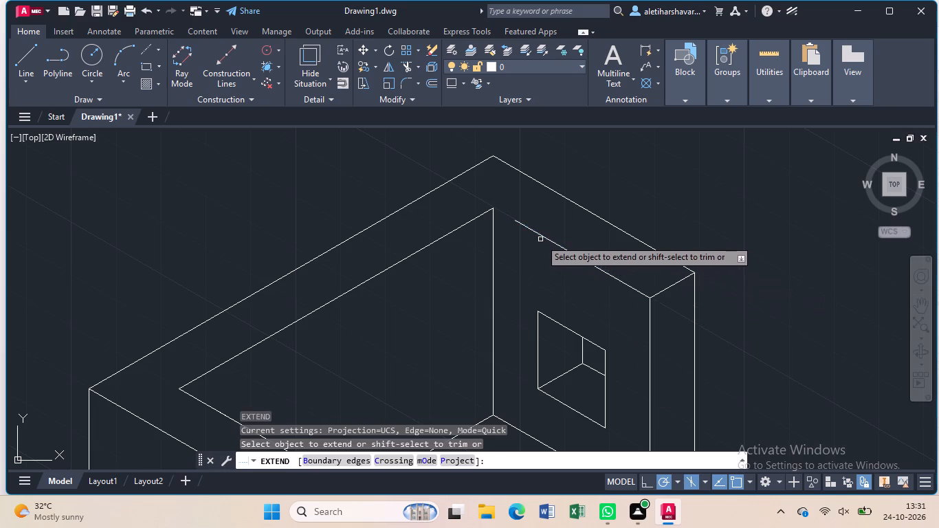
click(536, 232)
scroll(581, 287, down, 1)
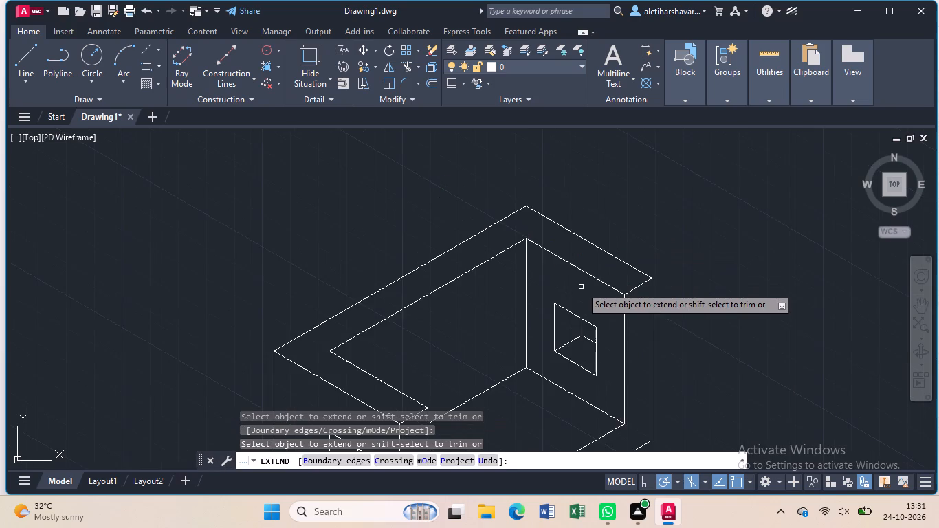
scroll(581, 287, down, 1)
scroll(453, 340, up, 3)
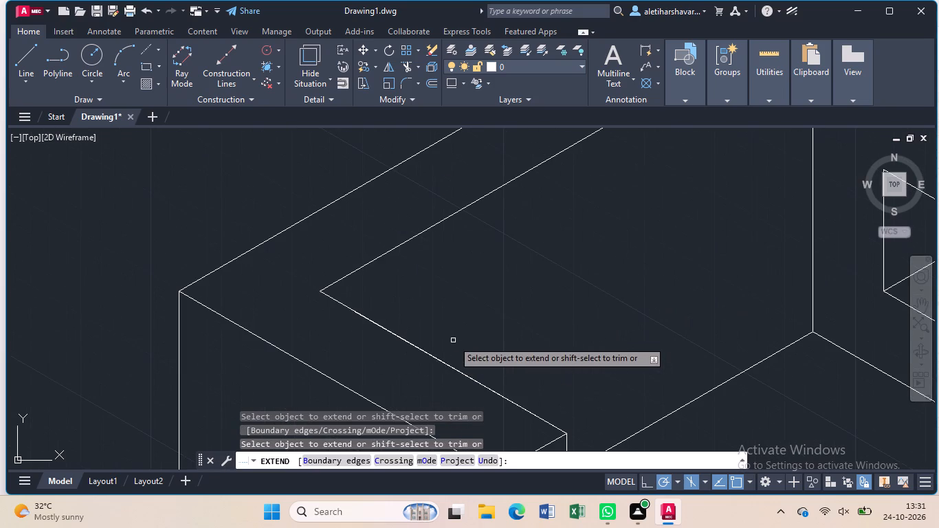
key(Escape)
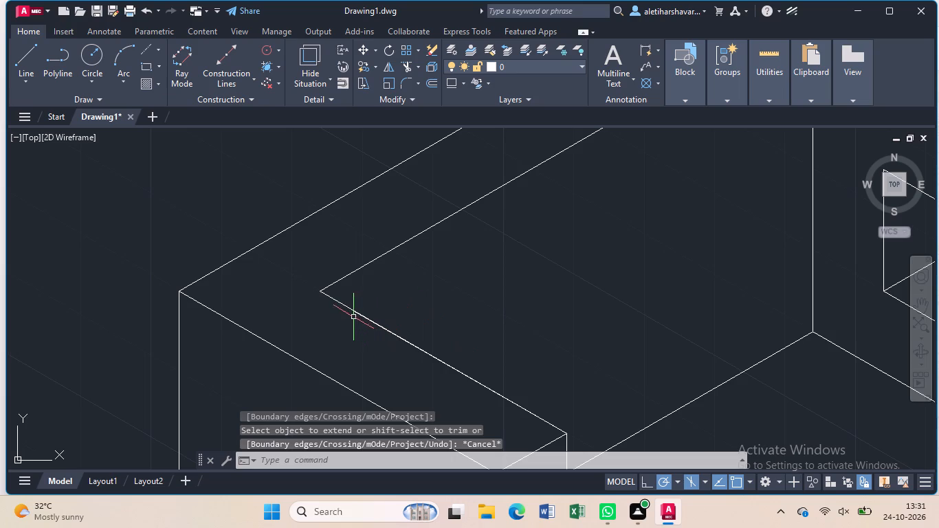
Delete the overlapping full-length line along the near wall's inner top edge.
click(363, 316)
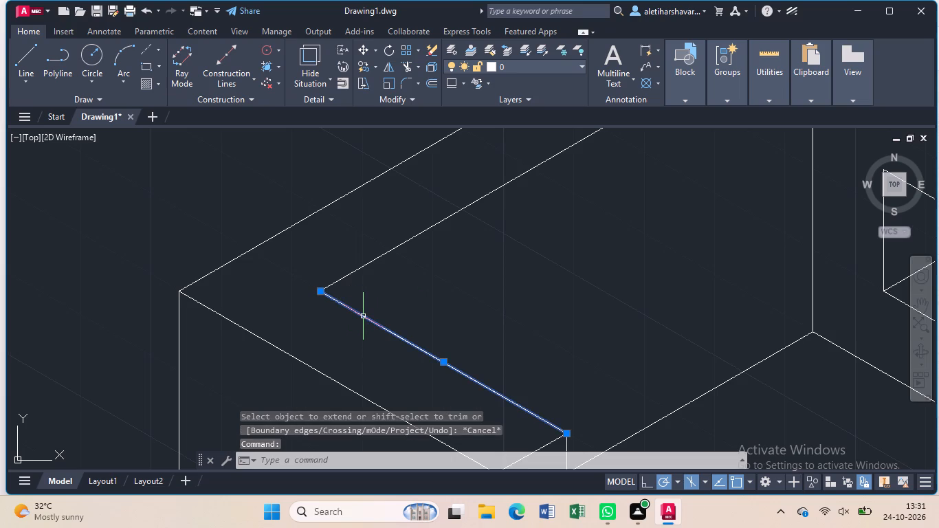
key(Delete)
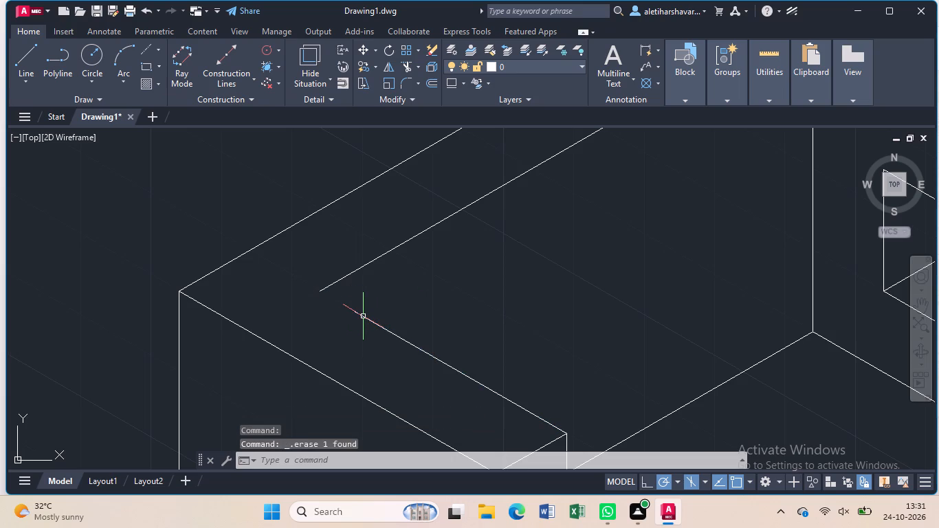
key(Escape)
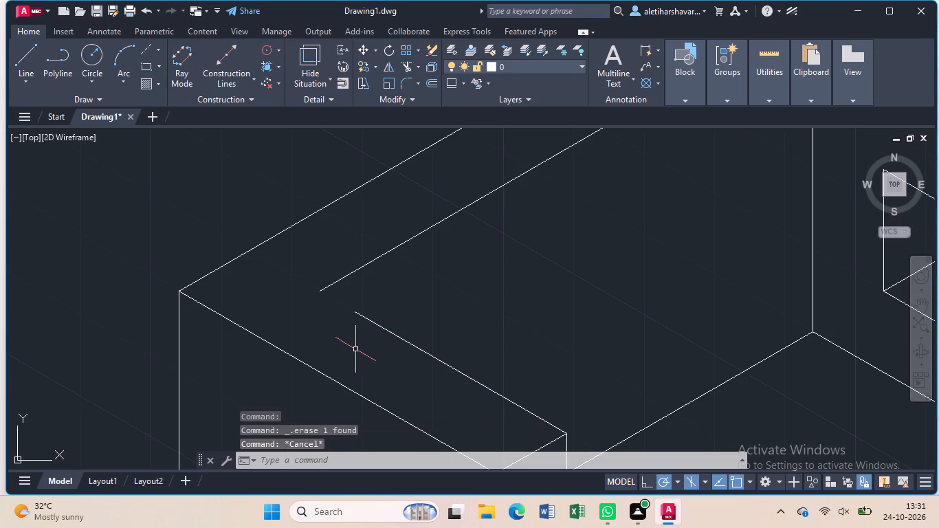
Extend the near wall's shorter inner top edge line to meet the back wall's inner top edge.
text(ex)
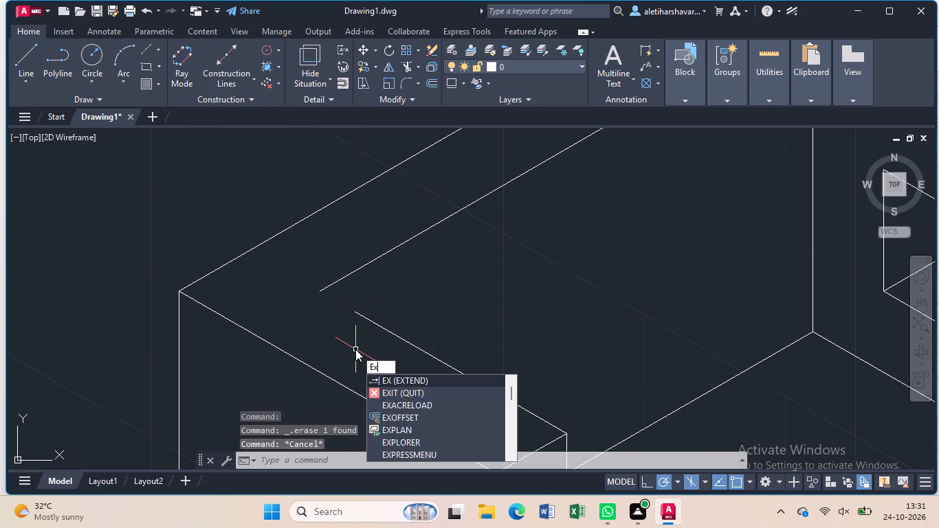
key(Return)
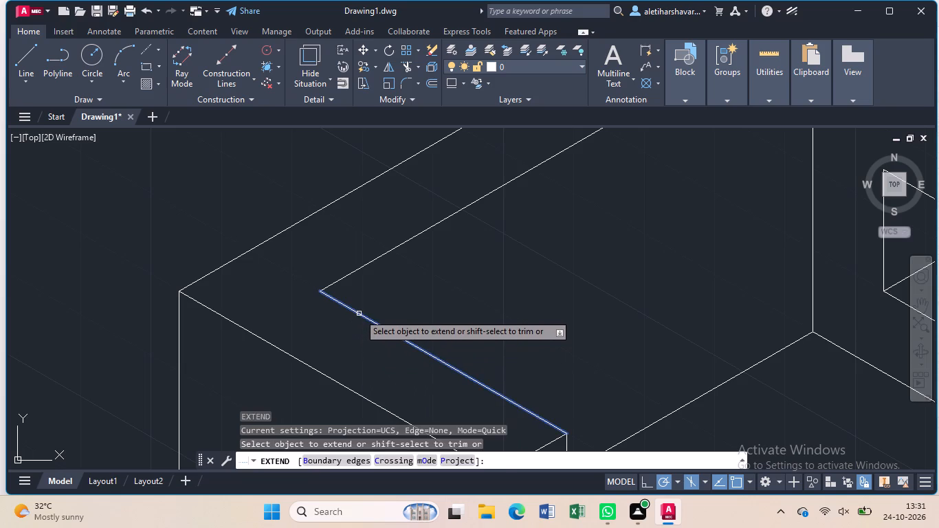
click(359, 313)
key(Escape)
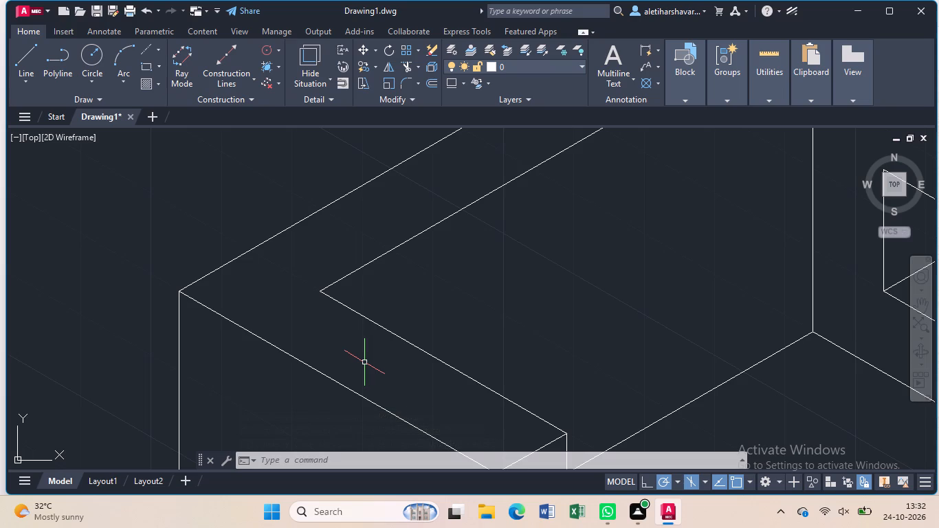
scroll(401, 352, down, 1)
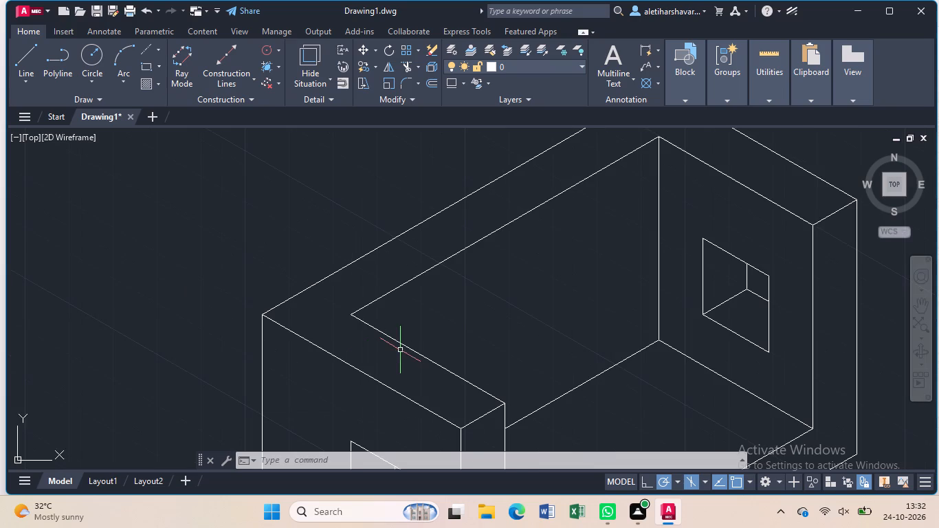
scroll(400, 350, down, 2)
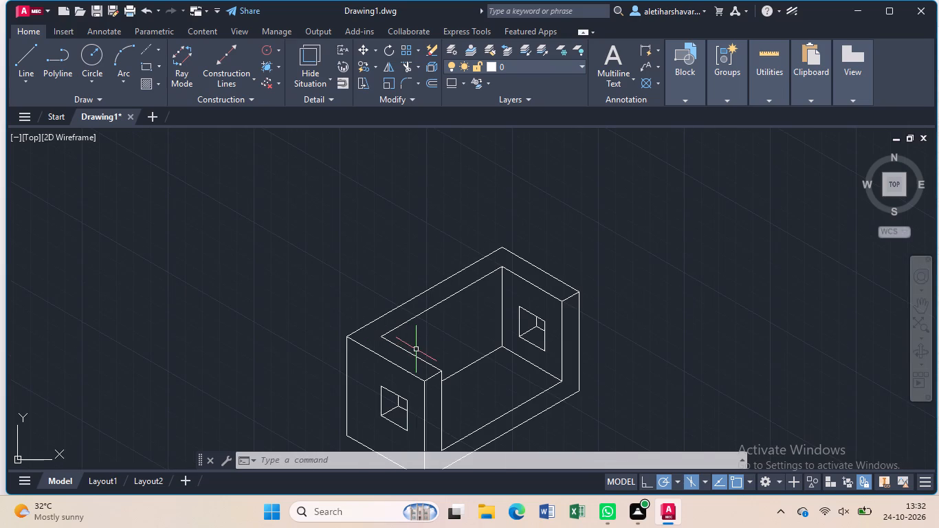
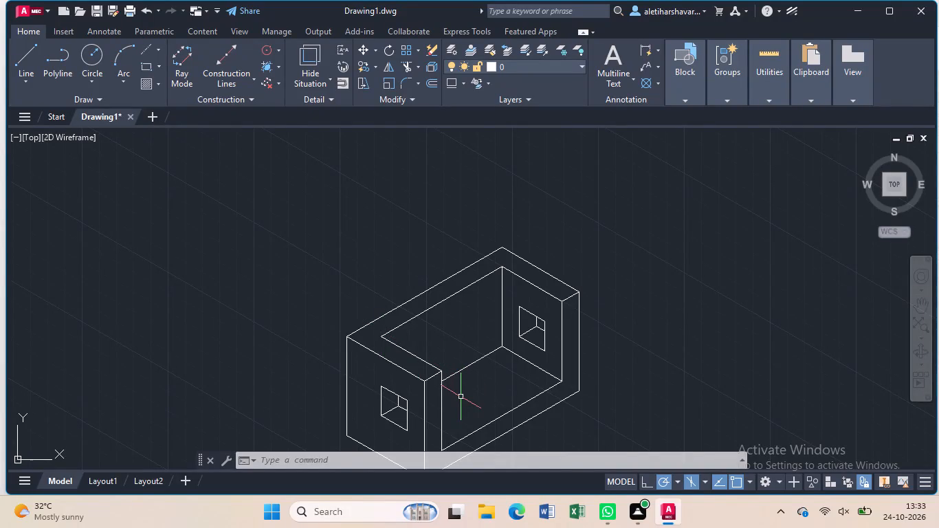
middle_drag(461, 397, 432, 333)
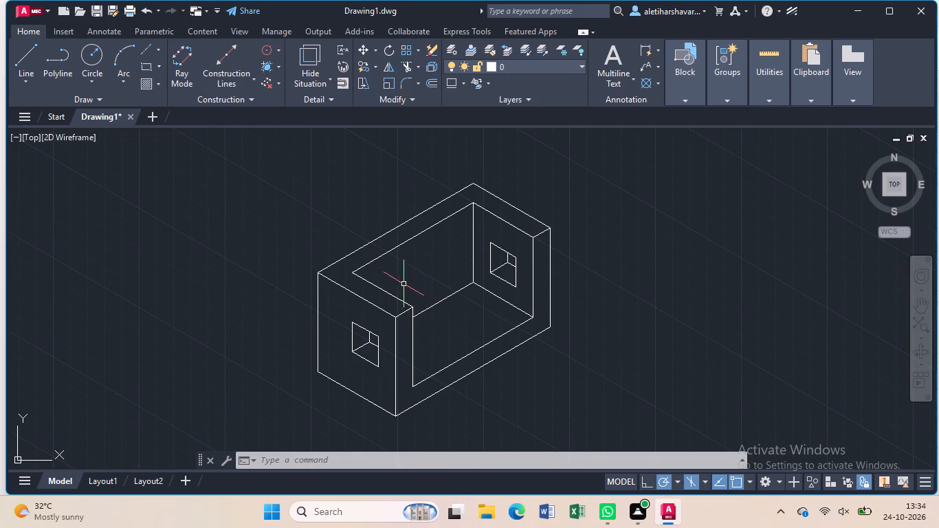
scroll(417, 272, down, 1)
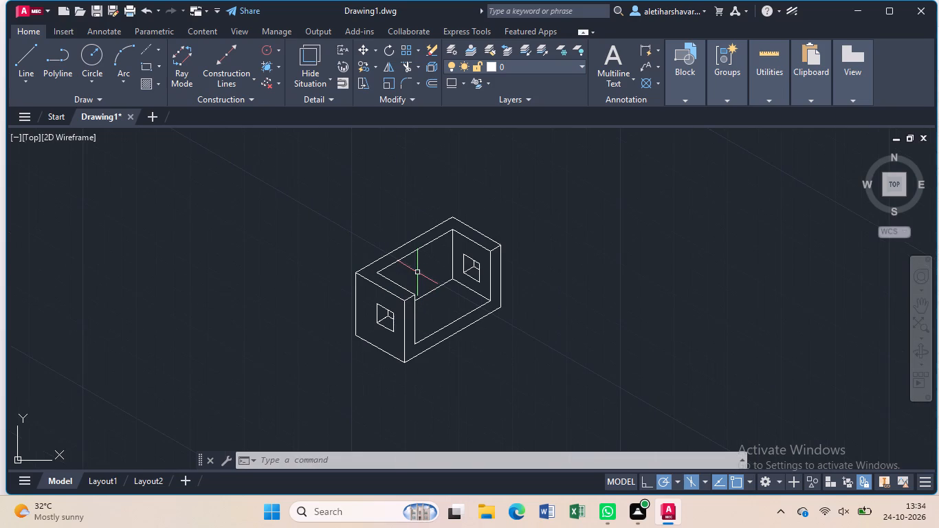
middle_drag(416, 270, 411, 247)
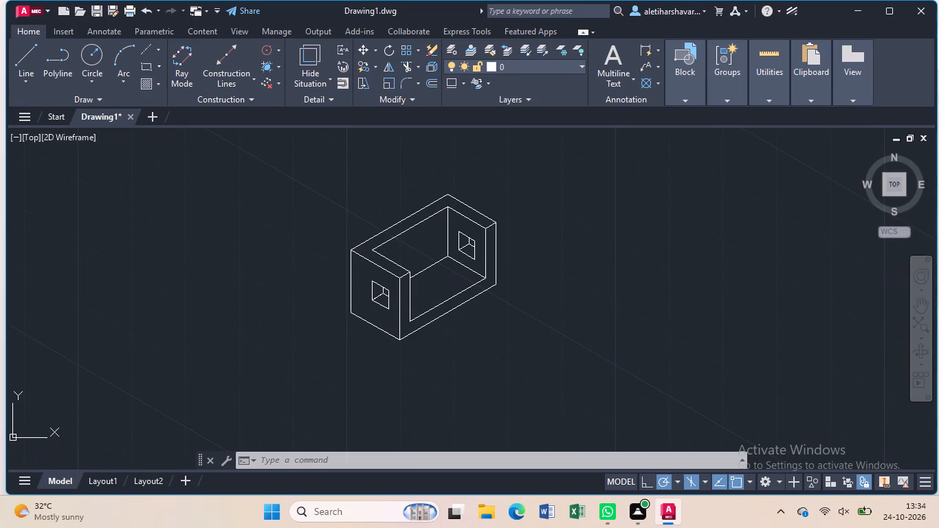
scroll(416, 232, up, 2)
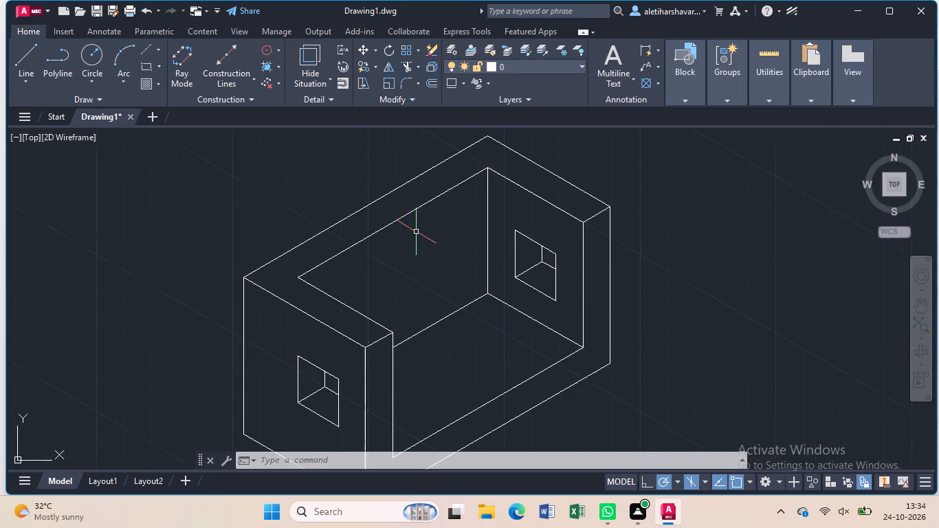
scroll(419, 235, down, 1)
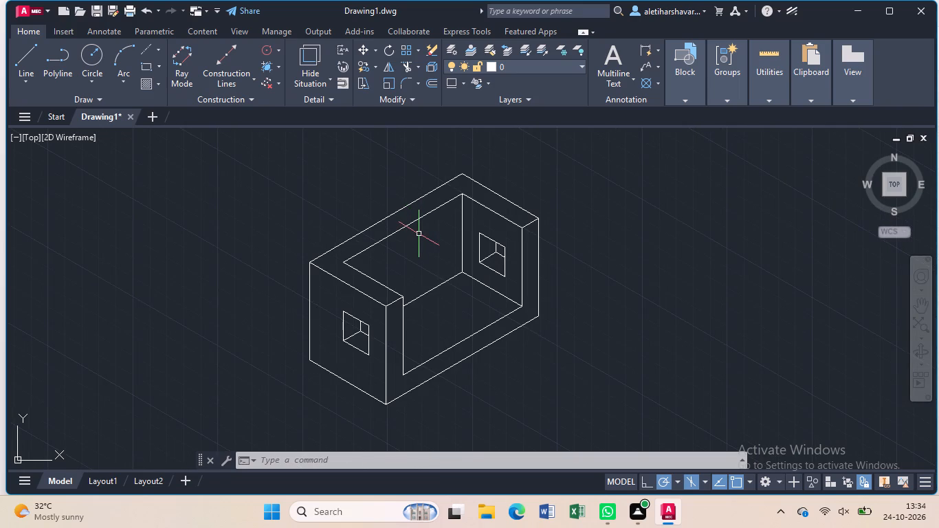
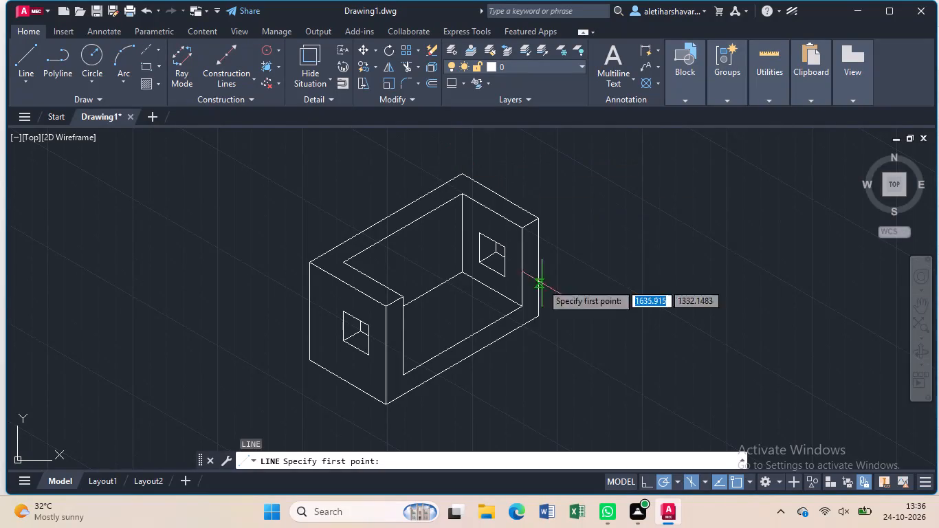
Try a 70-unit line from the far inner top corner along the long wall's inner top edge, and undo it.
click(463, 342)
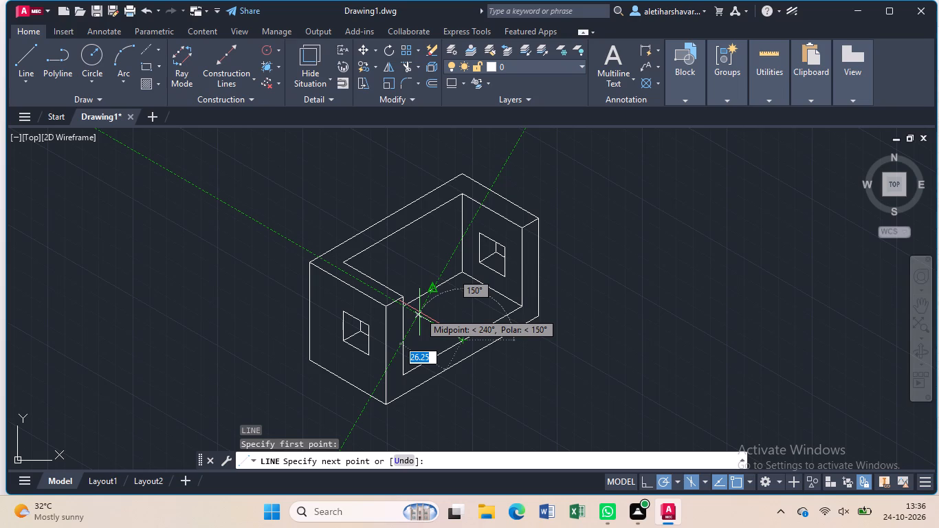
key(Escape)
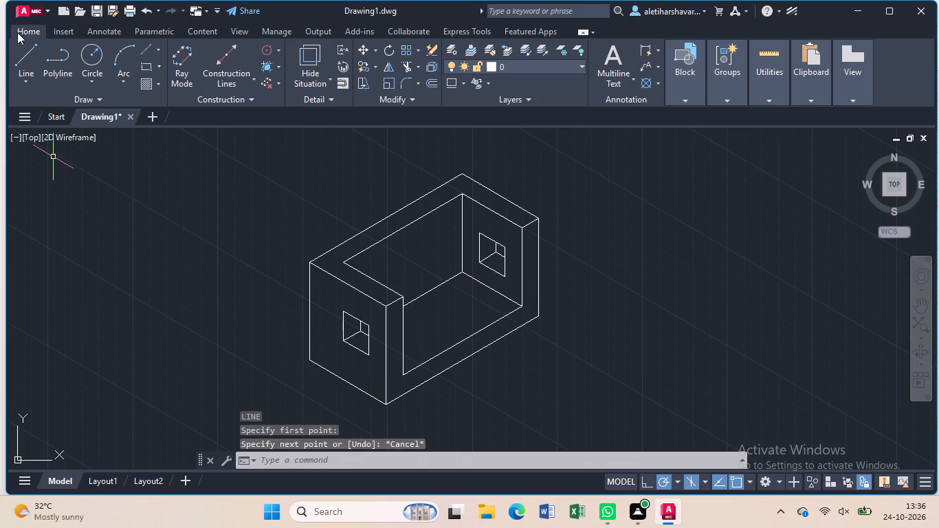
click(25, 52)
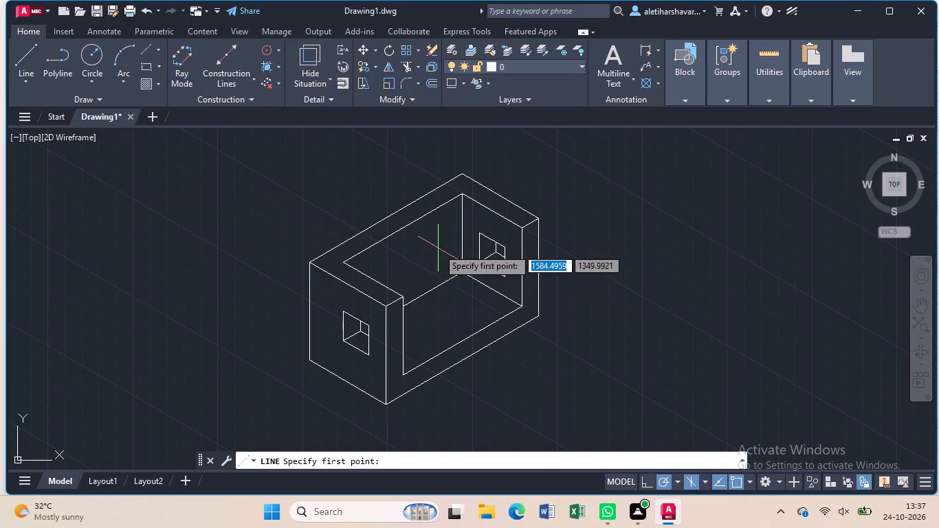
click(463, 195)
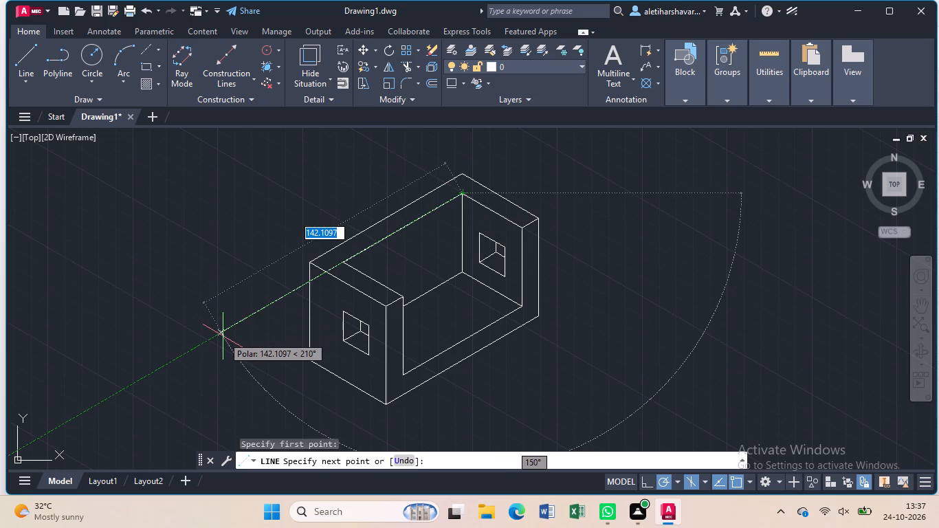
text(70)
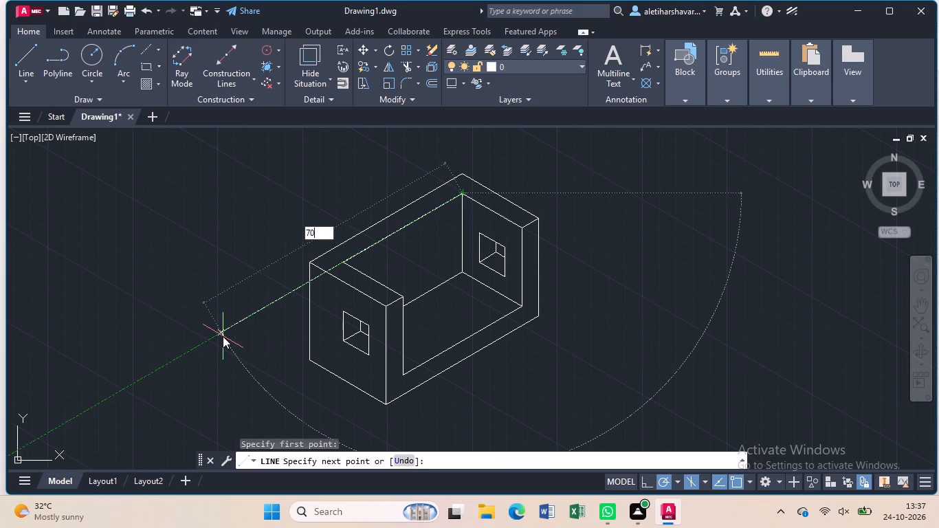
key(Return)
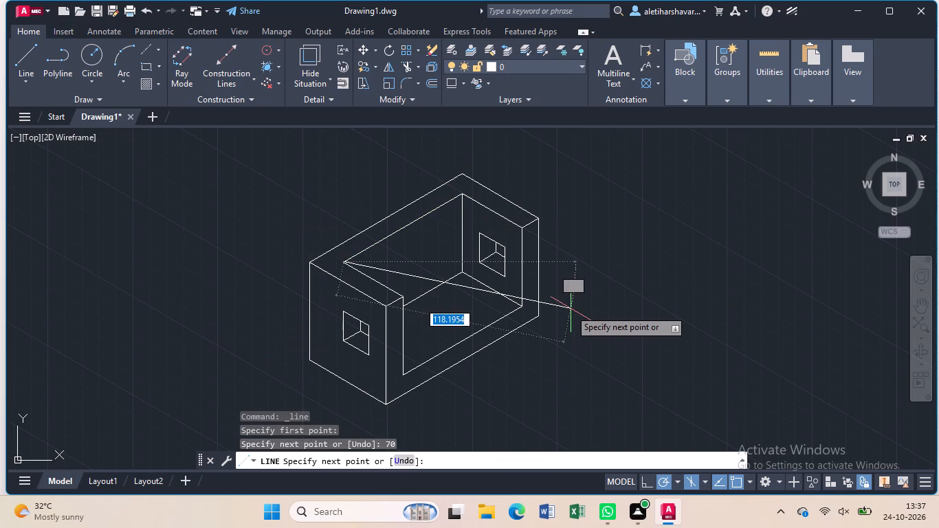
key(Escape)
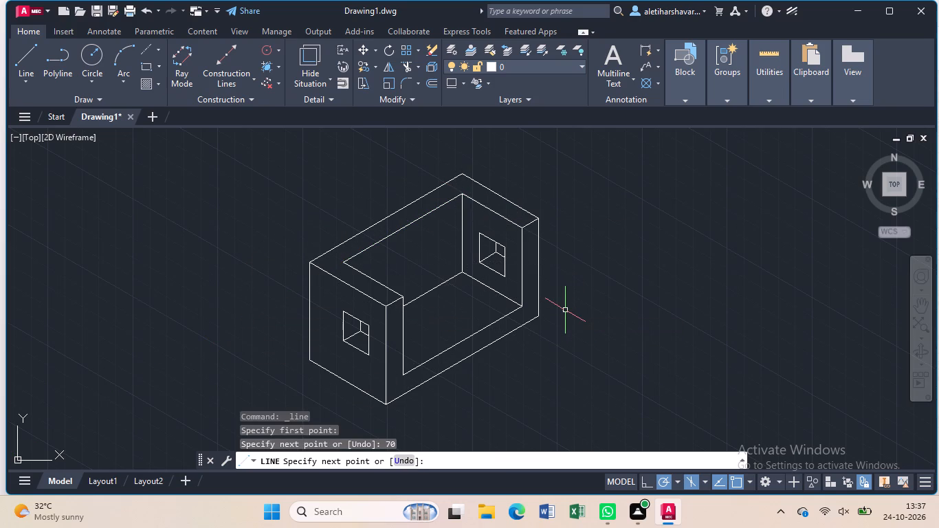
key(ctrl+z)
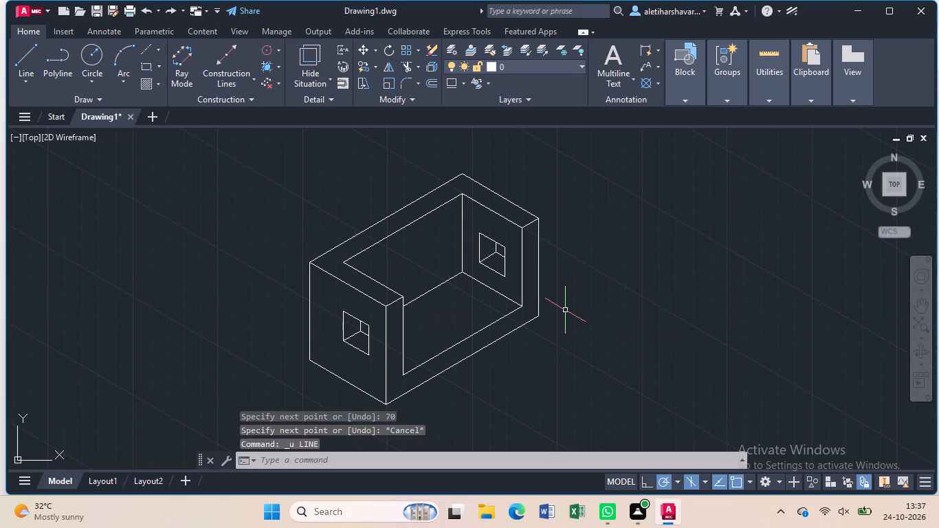
Draw a line from the far inner top corner, 35 units along the long wall's inner top edge and 15 units straight down.
key(l)
key(Return)
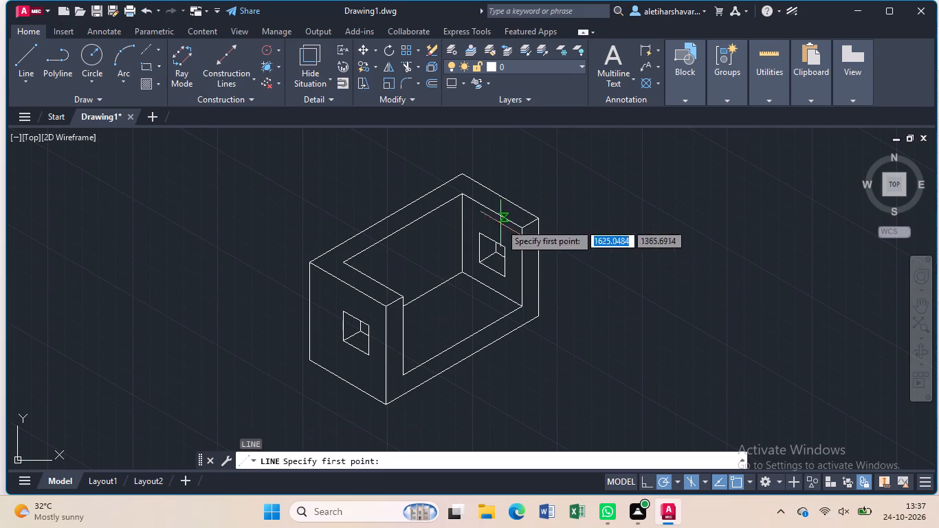
click(463, 198)
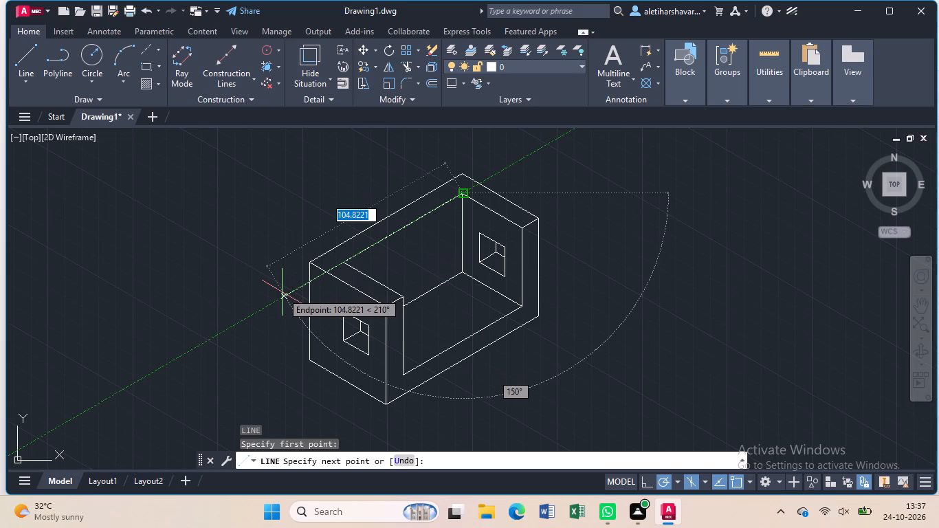
text(35)
key(Return)
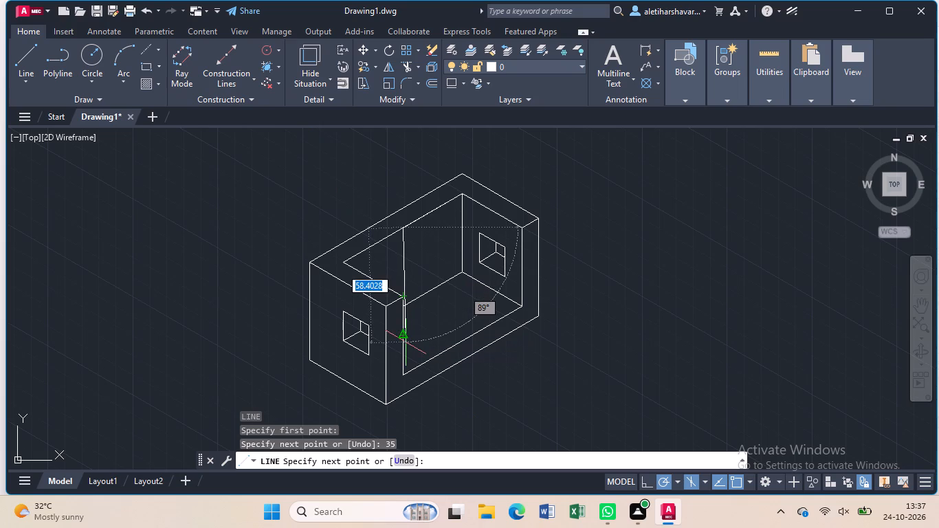
scroll(406, 342, up, 2)
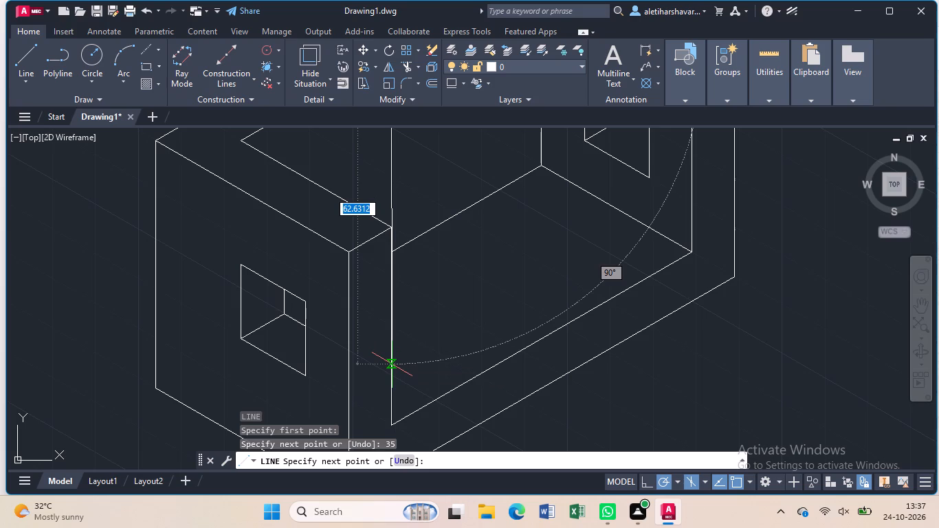
text(15)
key(Return)
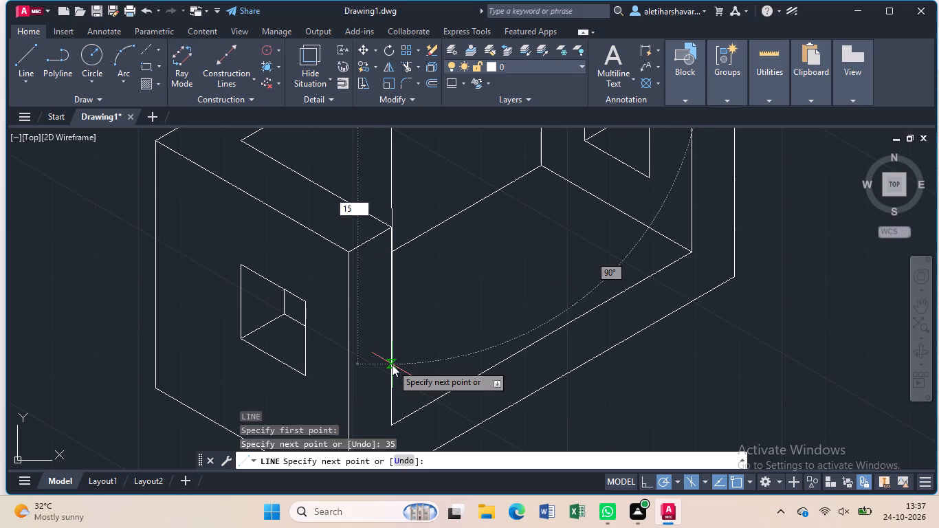
middle_drag(500, 232, 472, 470)
key(Escape)
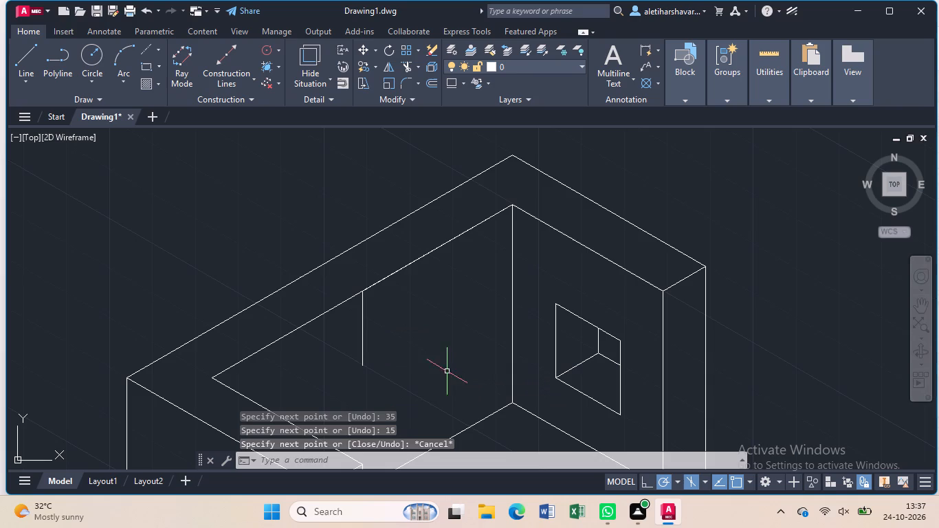
Draw a radius 10 isocircle on the right isoplane, centred on the lower end of the 15-unit vertical line.
middle_drag(421, 384, 431, 318)
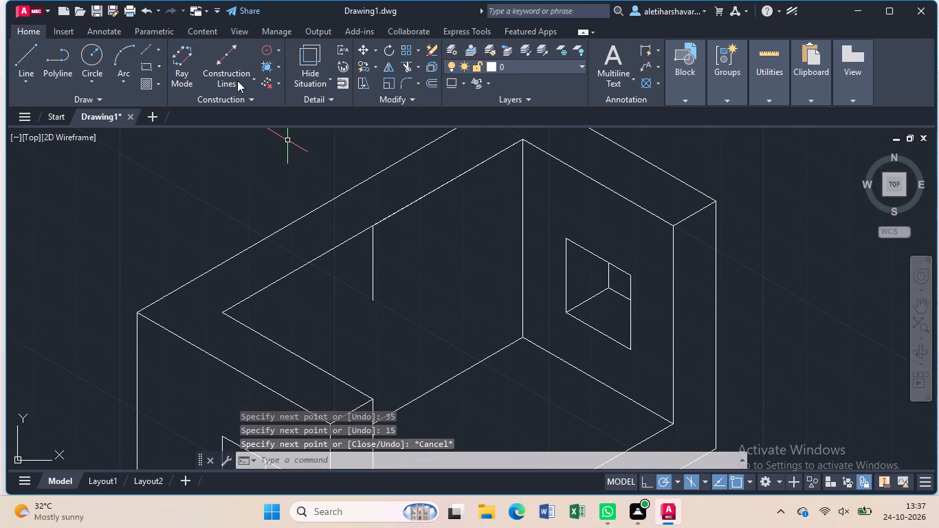
text(ell)
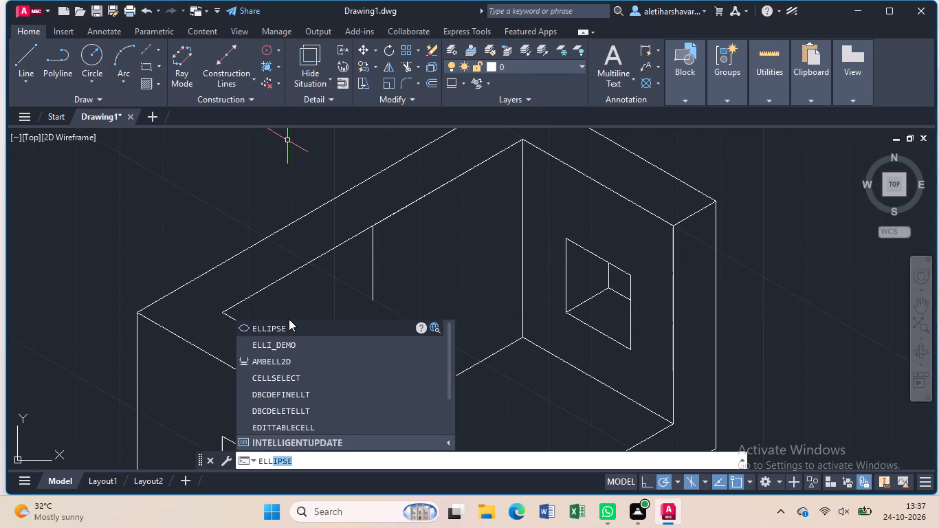
click(289, 327)
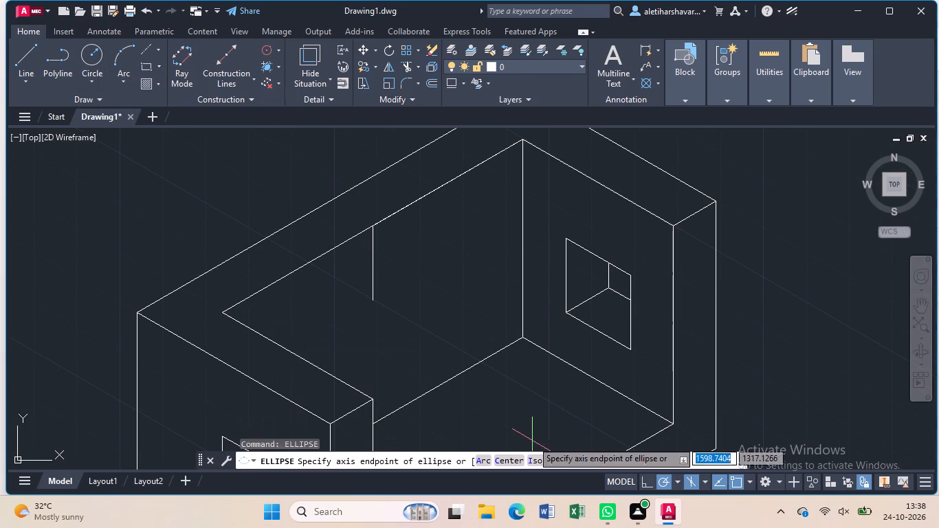
click(548, 463)
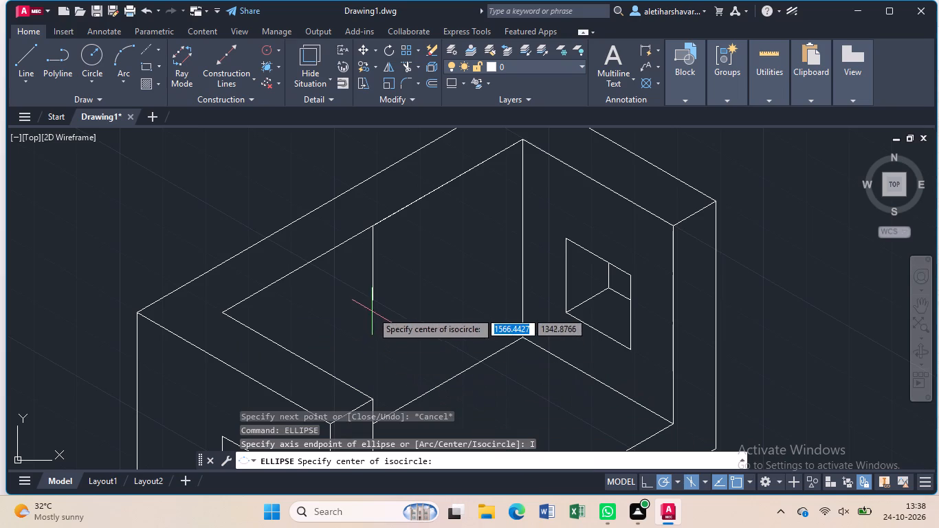
click(375, 302)
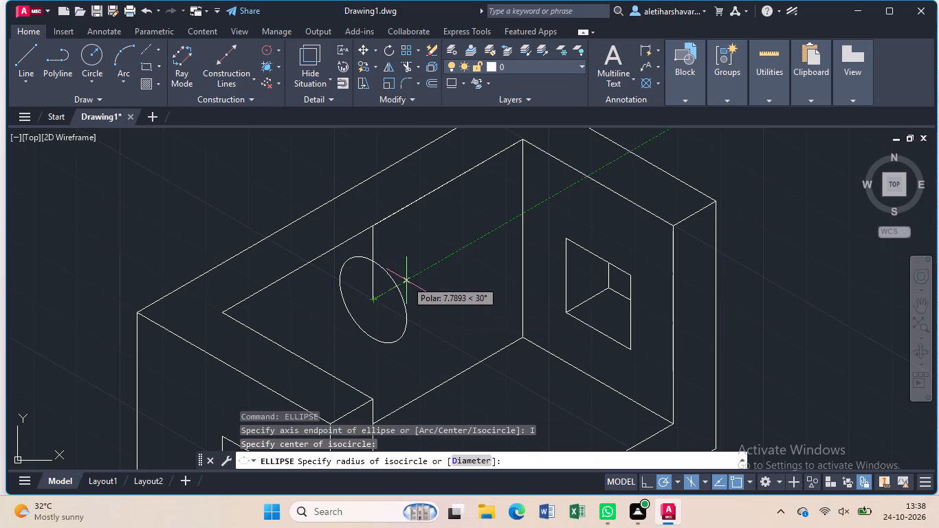
key(F5)
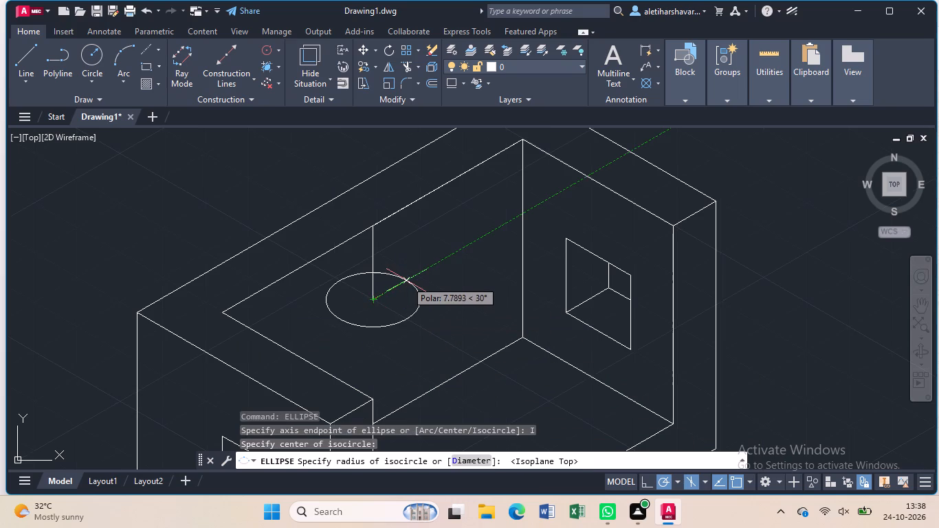
key(F5)
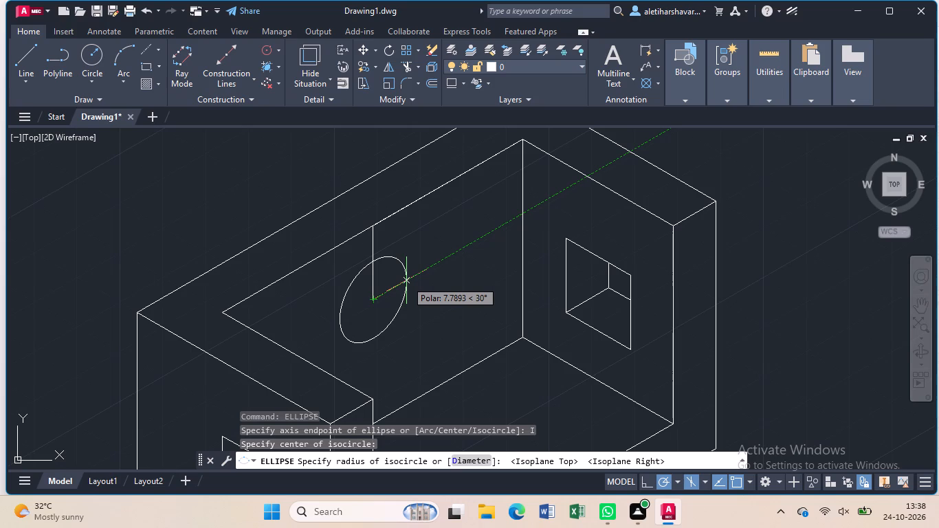
text(10)
key(Return)
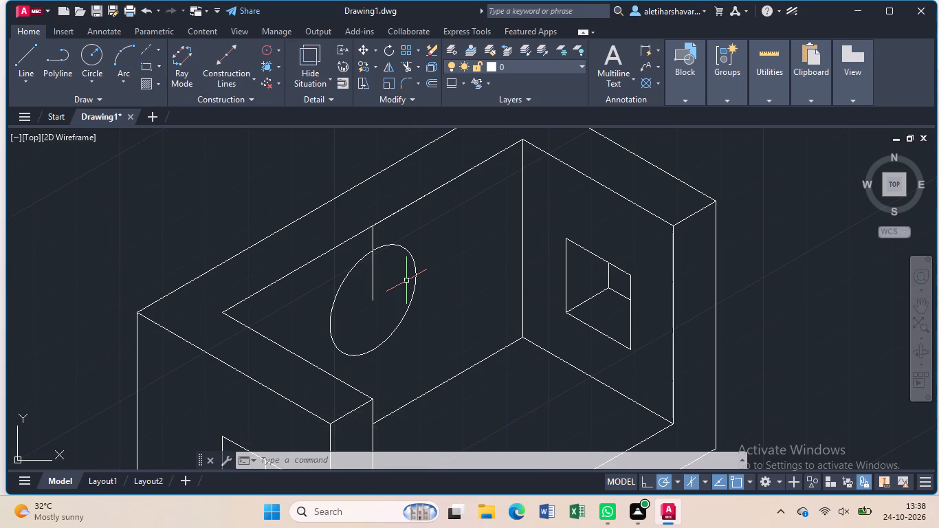
Draw a concentric isocircle of radius 20 on the right isoplane, centred on the same line endpoint.
text(ell)
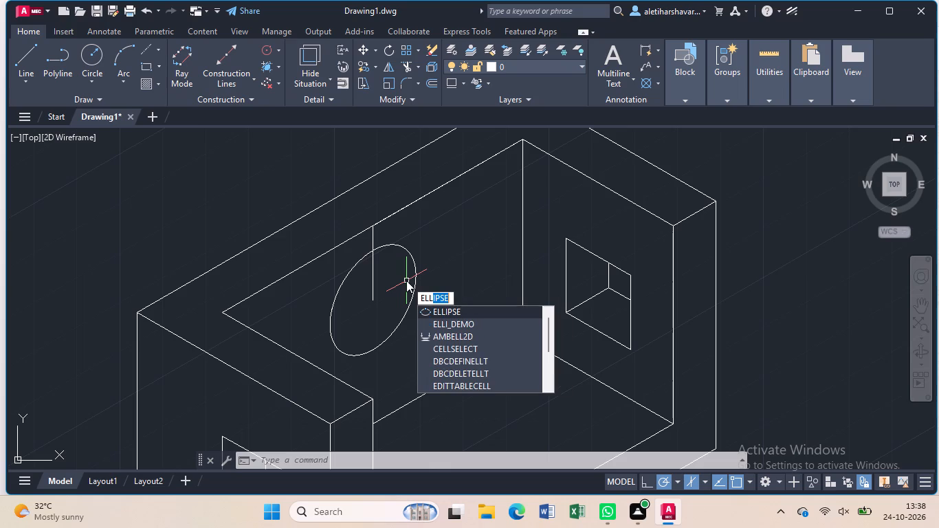
click(441, 309)
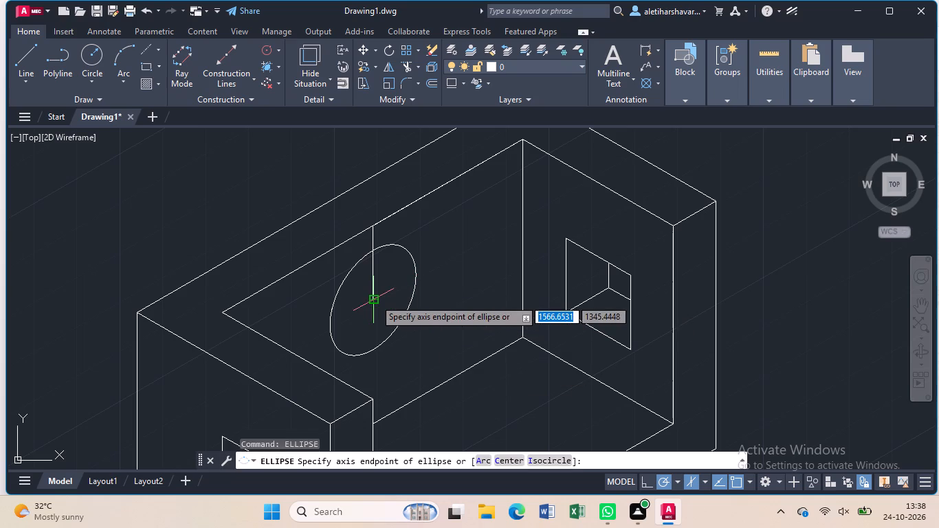
click(543, 464)
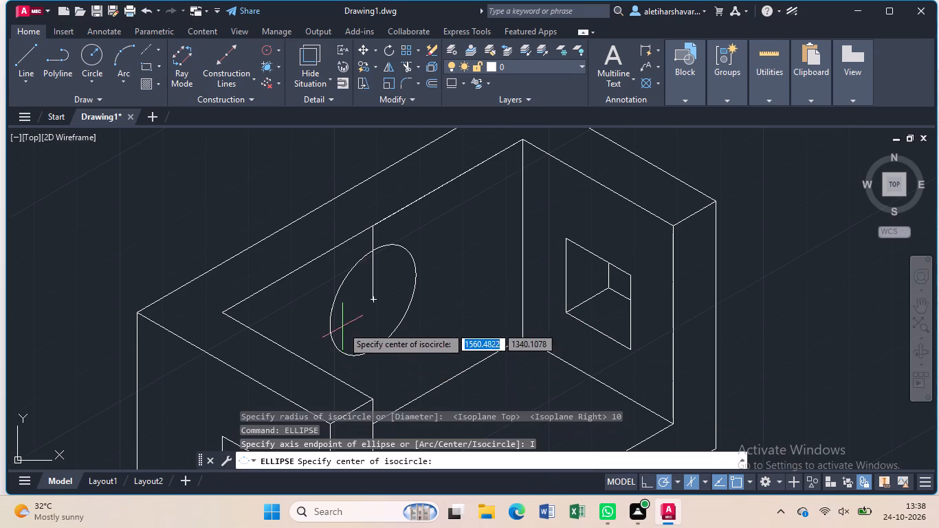
click(372, 298)
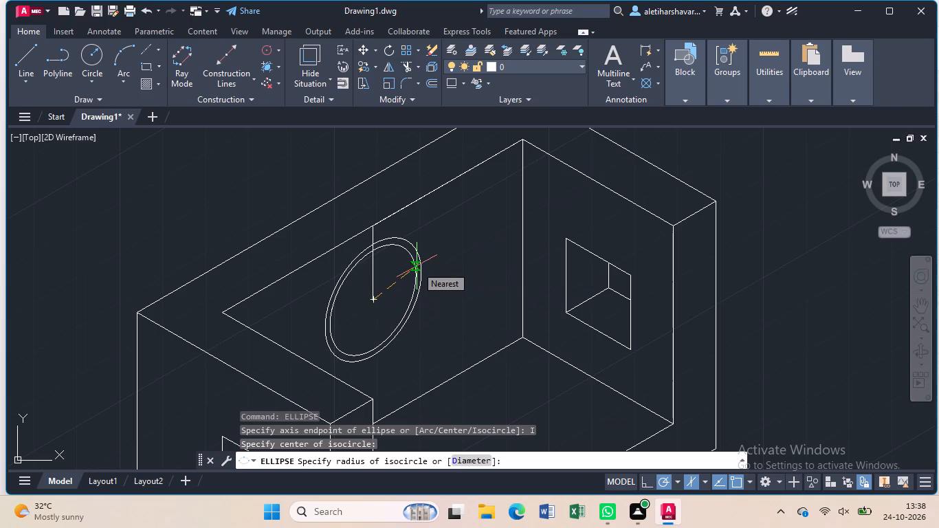
text(20)
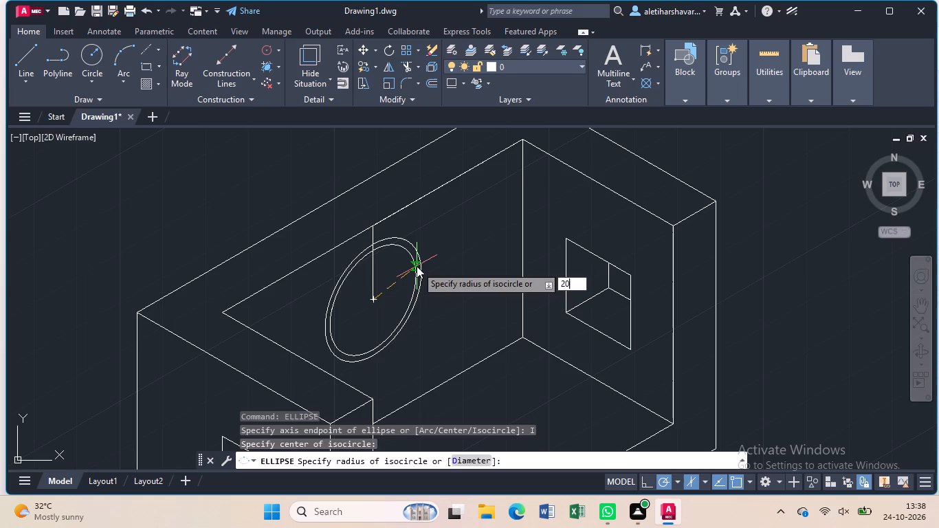
key(Return)
key(Escape)
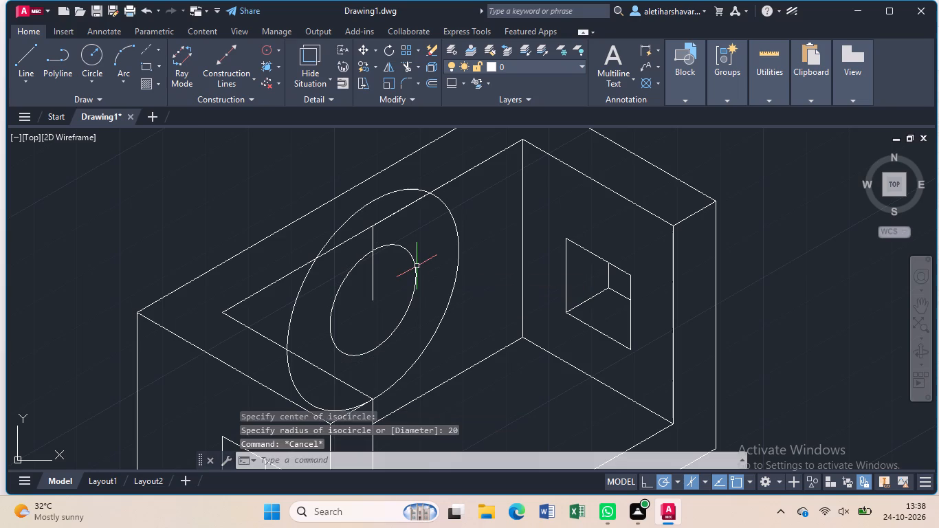
Trim the radius 20 isocircle above the long wall's inner top edge and where the near end wall hides it.
text(tr)
key(Return)
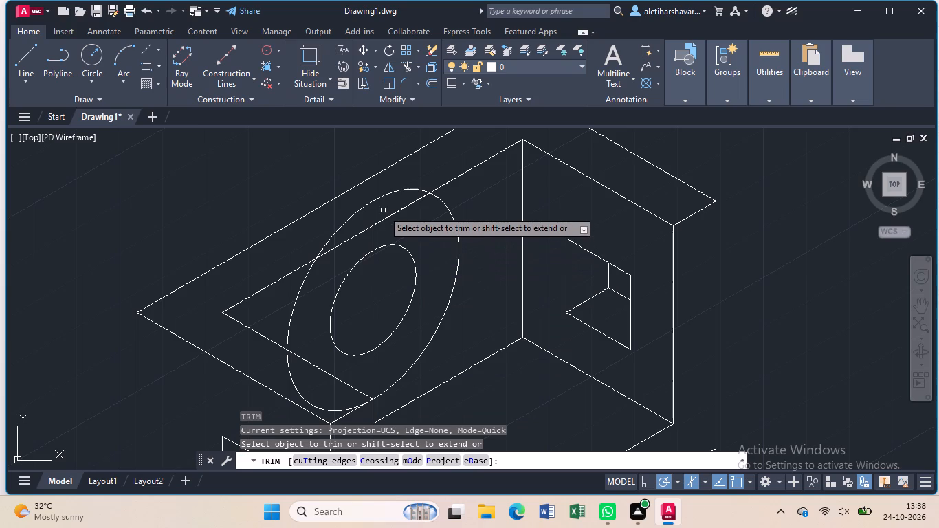
click(393, 191)
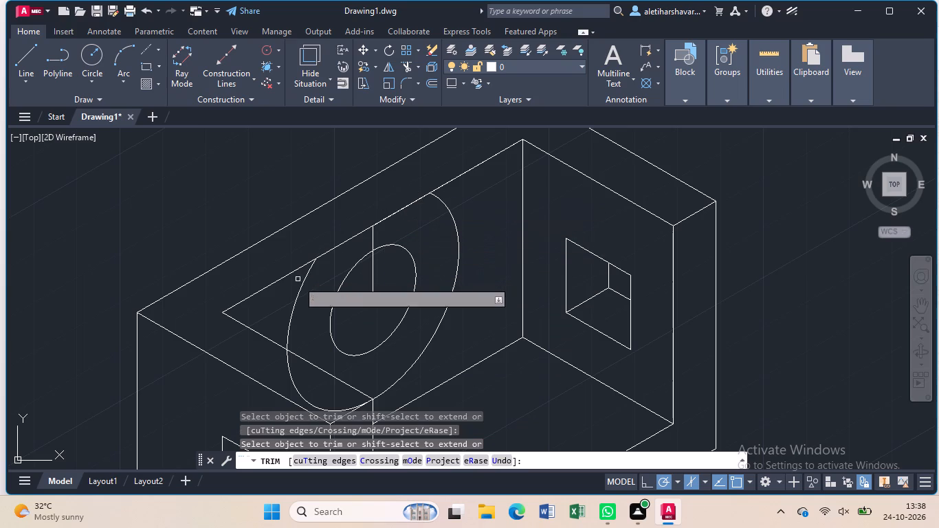
click(298, 291)
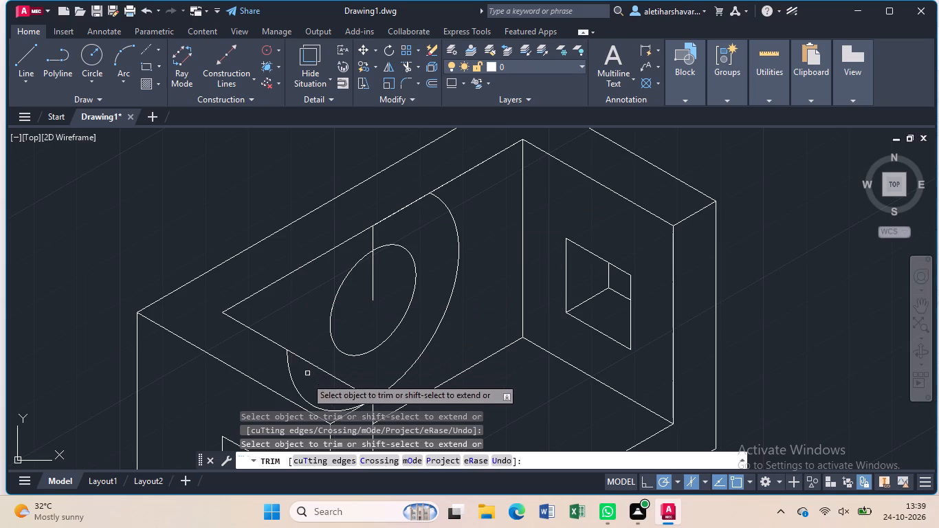
click(301, 394)
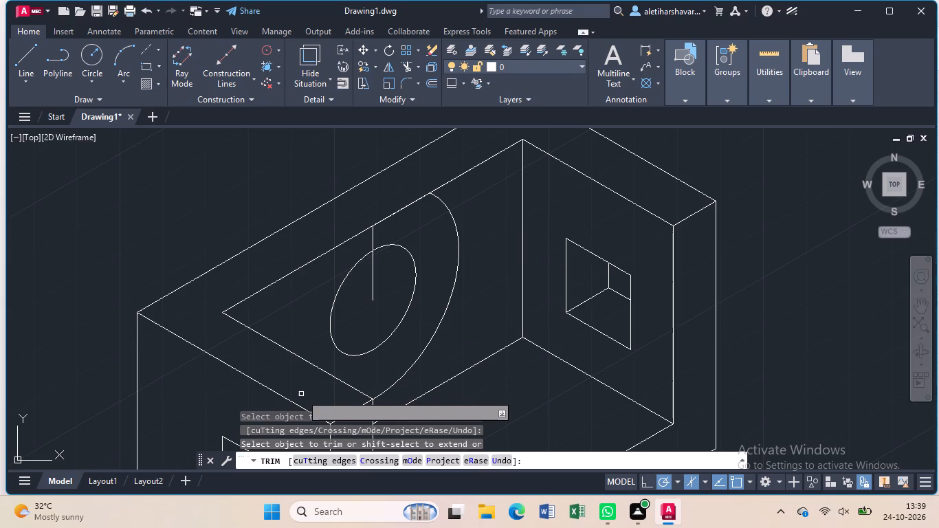
middle_drag(327, 395, 308, 324)
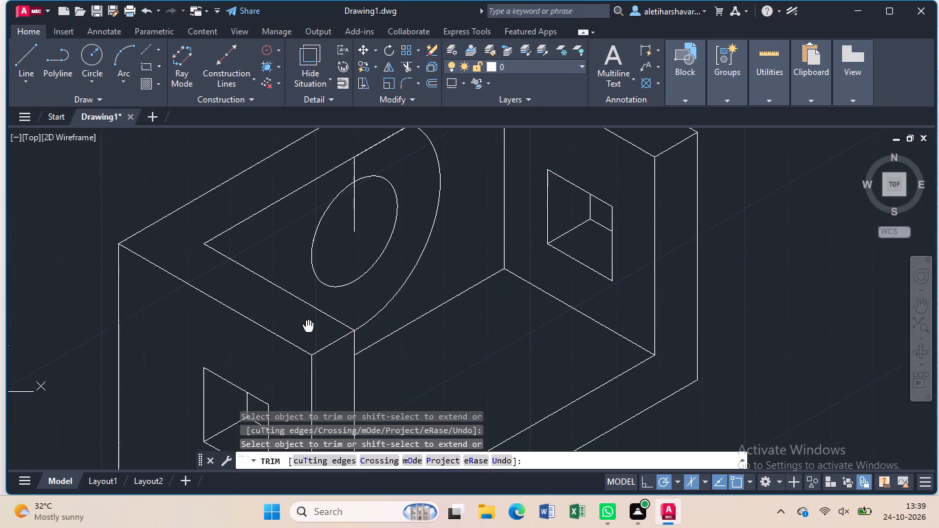
middle_drag(308, 324, 307, 322)
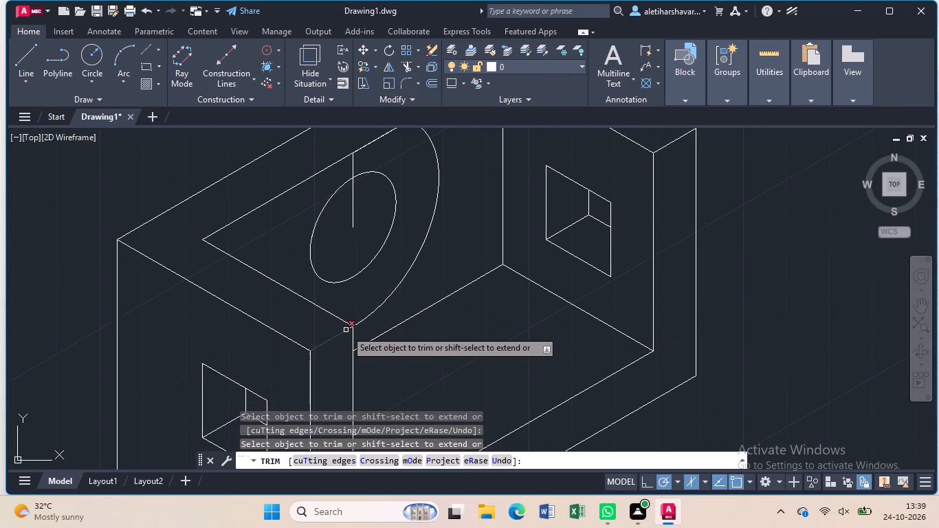
scroll(349, 328, up, 1)
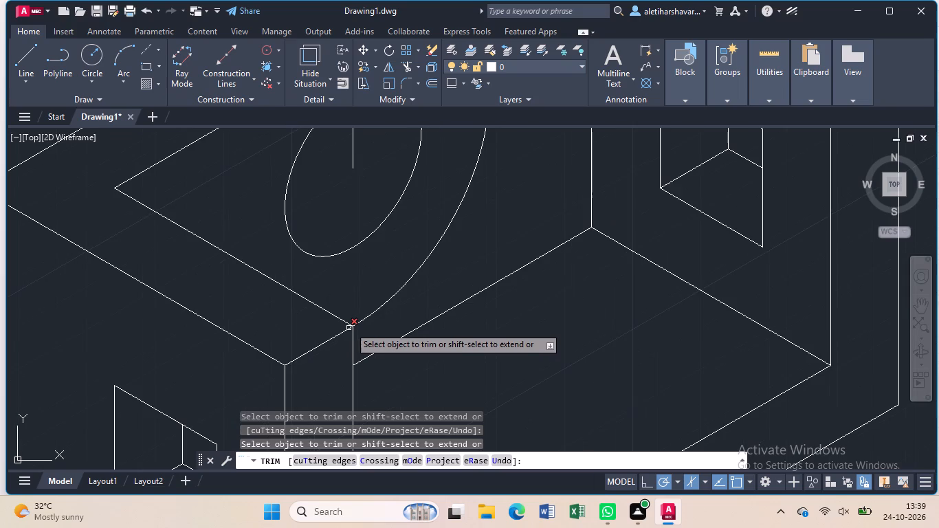
key(Escape)
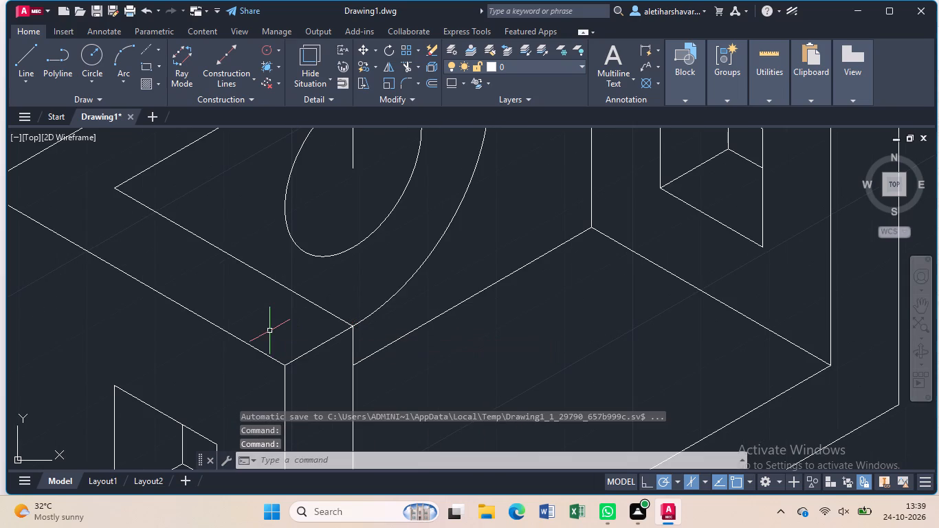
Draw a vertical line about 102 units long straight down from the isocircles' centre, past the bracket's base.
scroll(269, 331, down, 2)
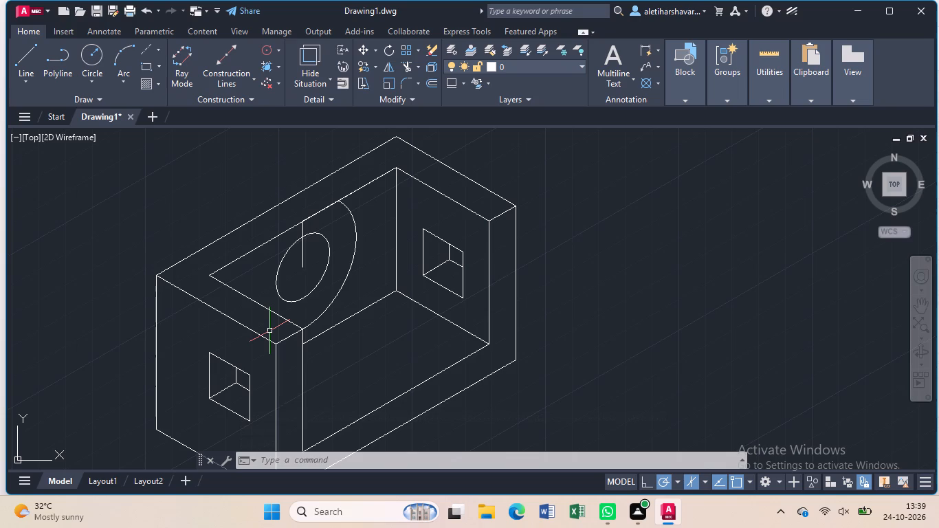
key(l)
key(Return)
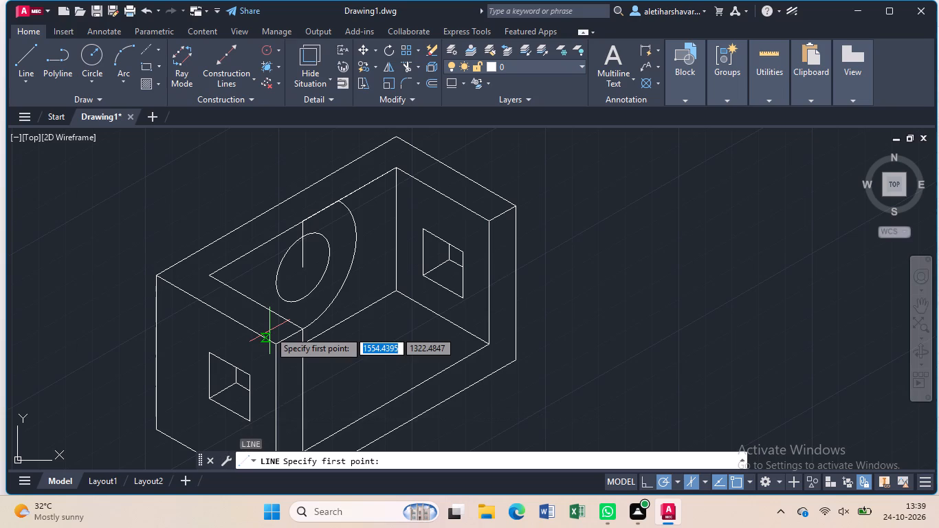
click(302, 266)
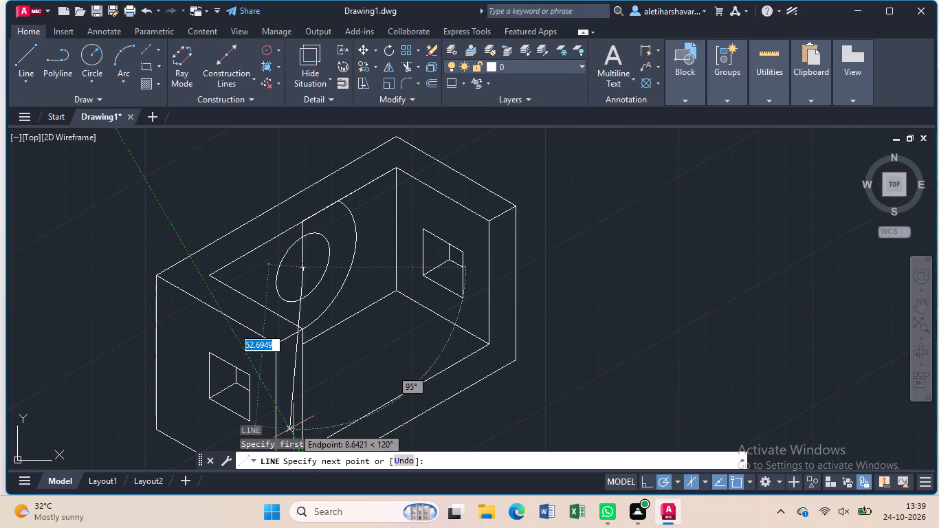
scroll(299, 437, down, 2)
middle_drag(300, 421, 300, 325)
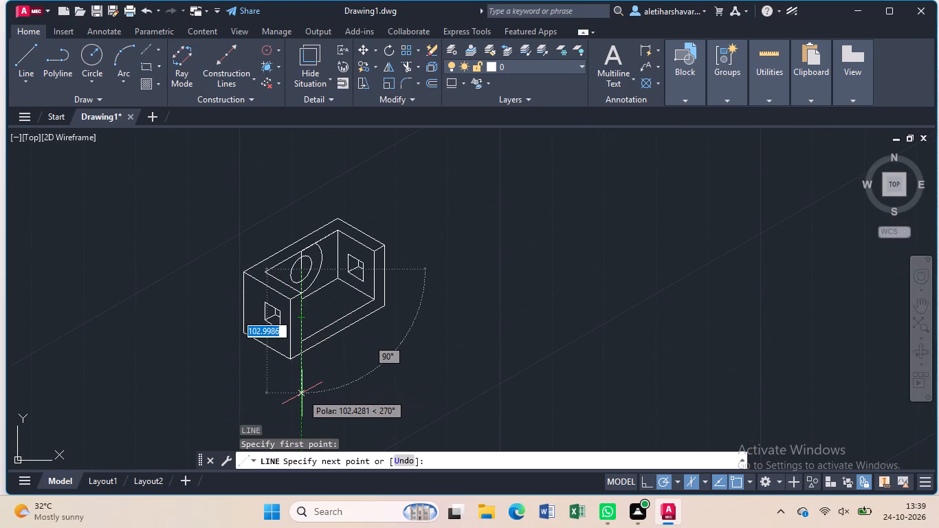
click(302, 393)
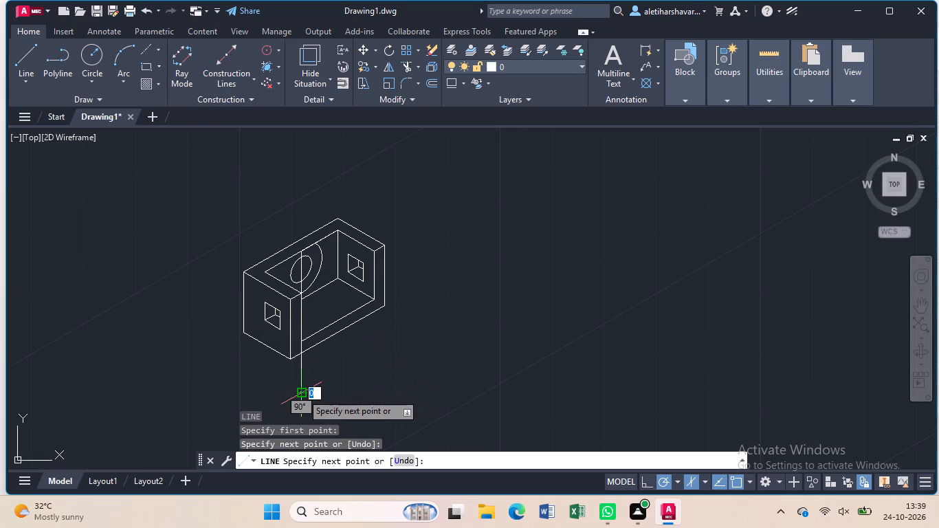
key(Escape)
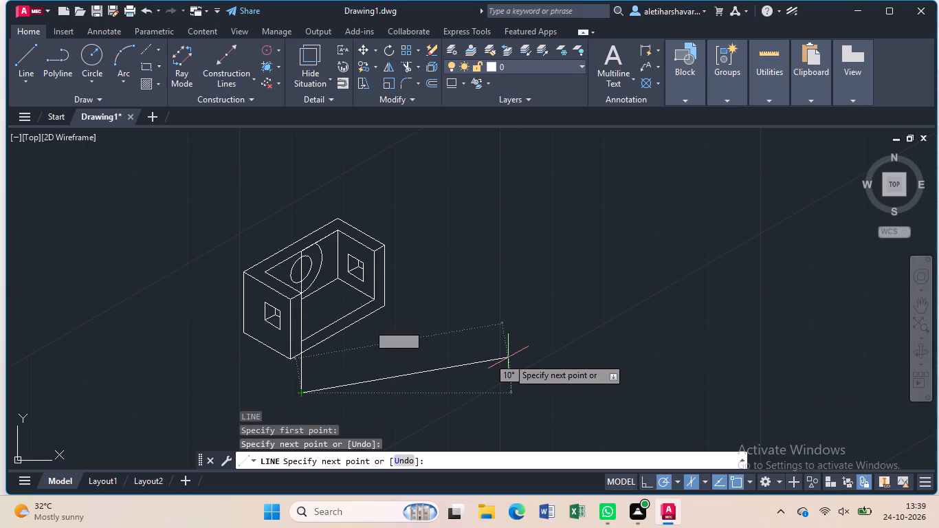
Draw a line about 91 units long at 330° from the visible near end of the long wall's inner bottom edge, past the front edge.
key(l)
key(Return)
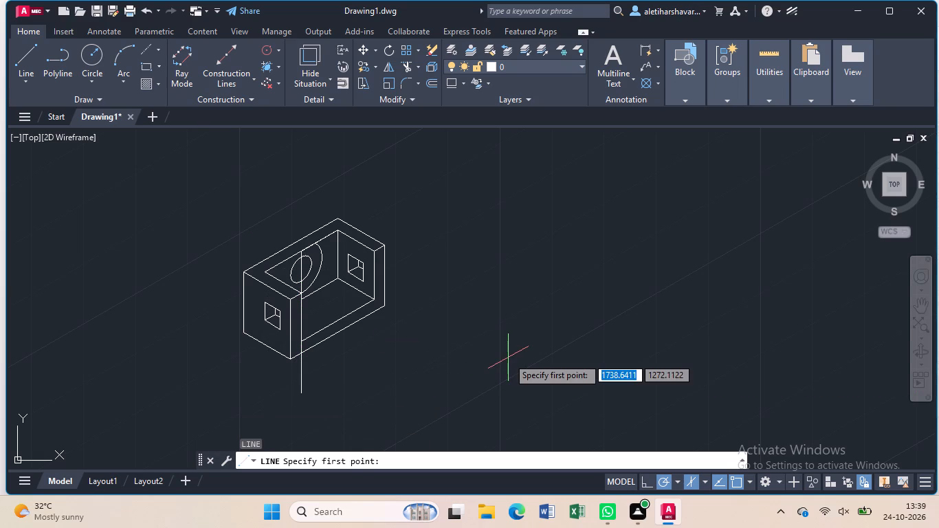
click(303, 302)
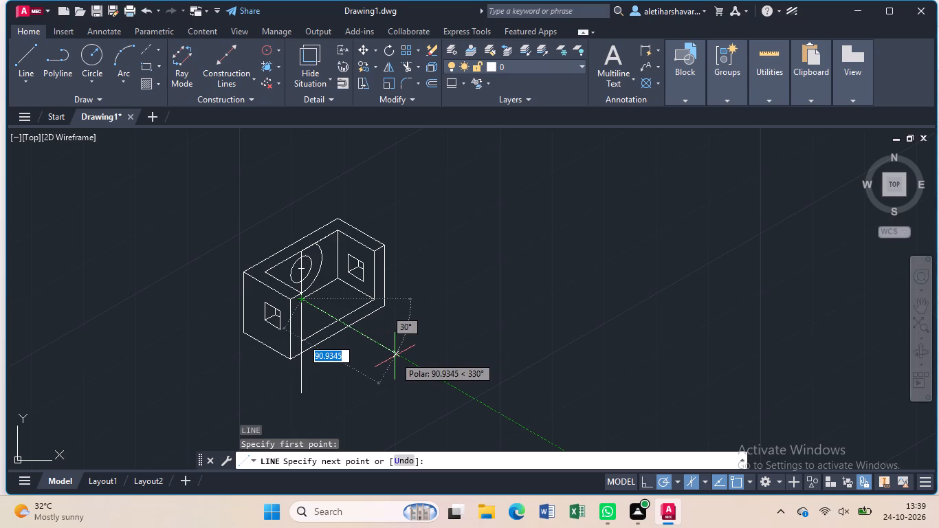
click(395, 356)
key(Escape)
Trim the vertical line's overhang below the base and the 330° line's part beyond the floor's inner front edge.
text(tr)
key(Return)
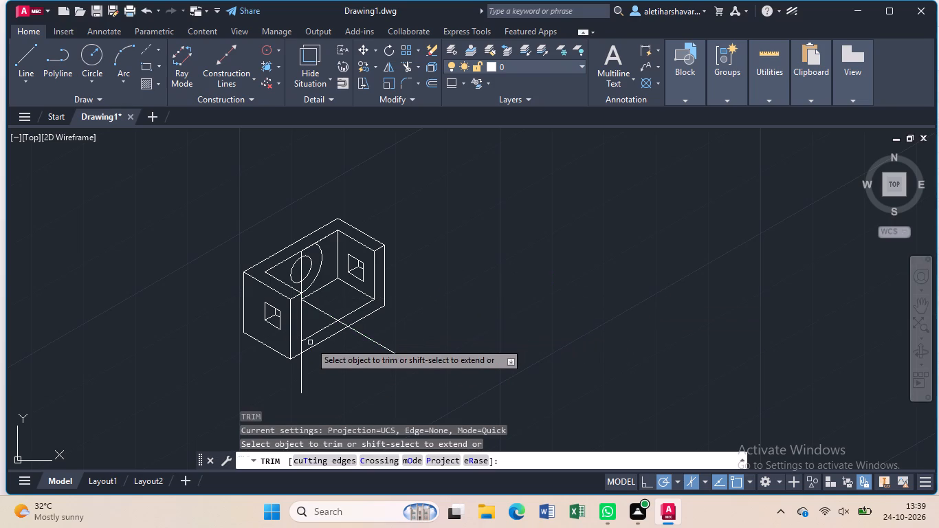
click(300, 346)
click(302, 357)
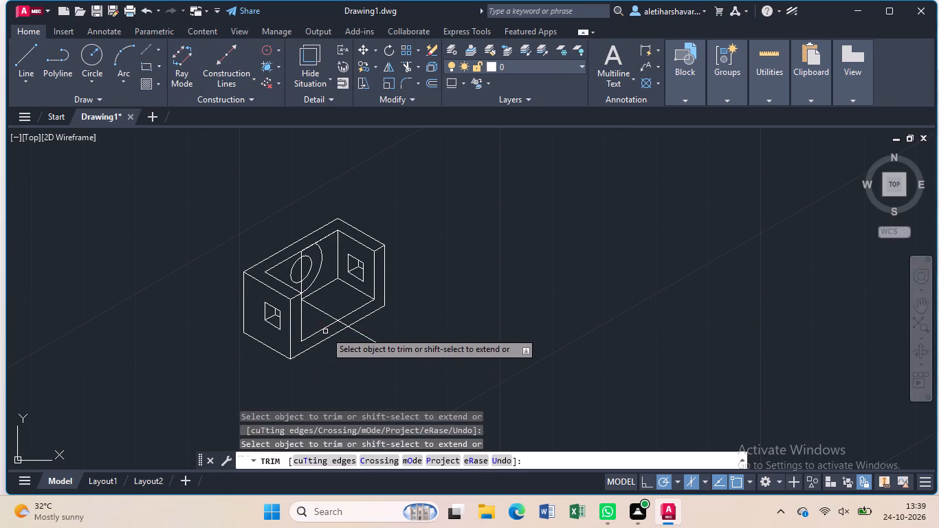
click(348, 325)
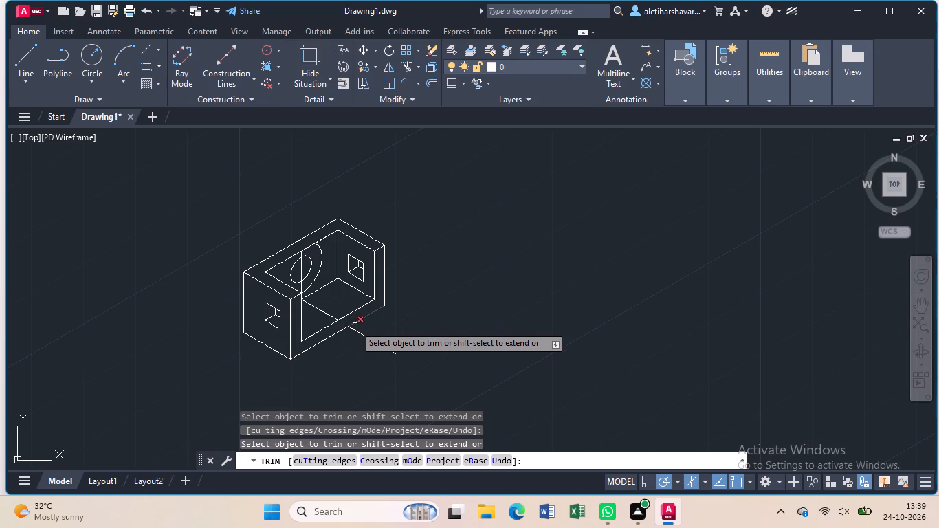
click(353, 331)
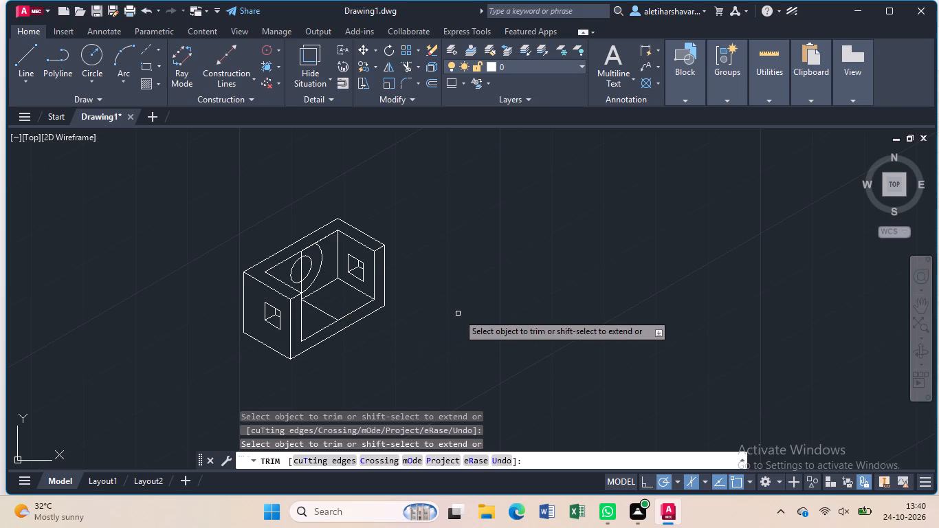
key(Escape)
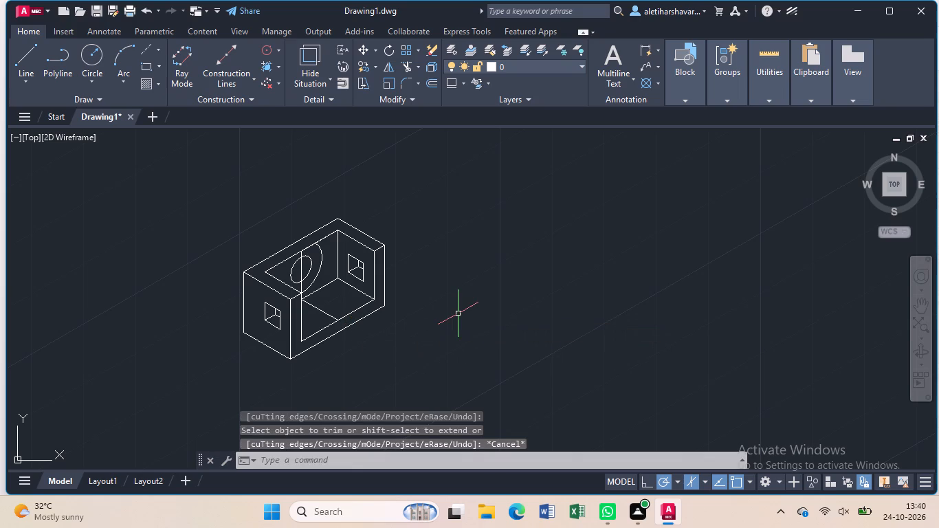
Trim away the vertical line pieces running from the long wall's inner top edge through the isocircles down to the near wall's inner edge.
text(tr)
key(Return)
click(301, 264)
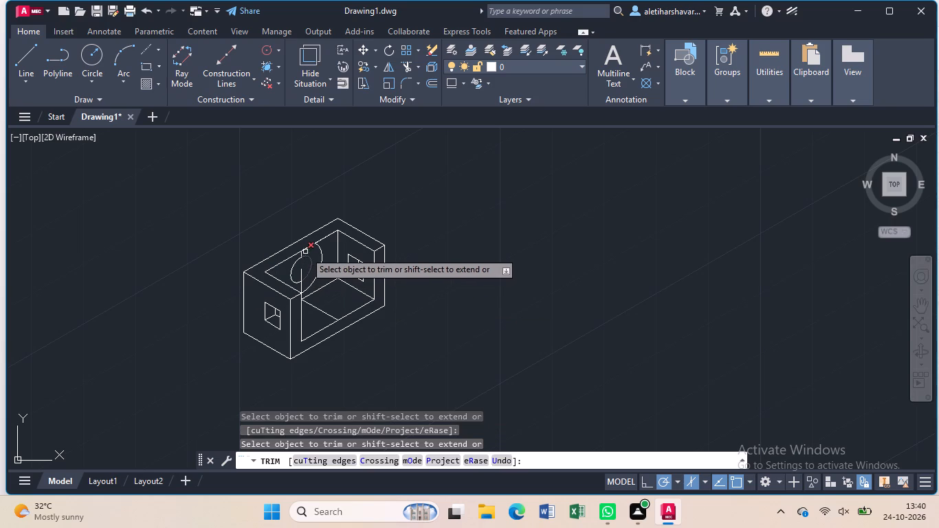
scroll(302, 256, up, 2)
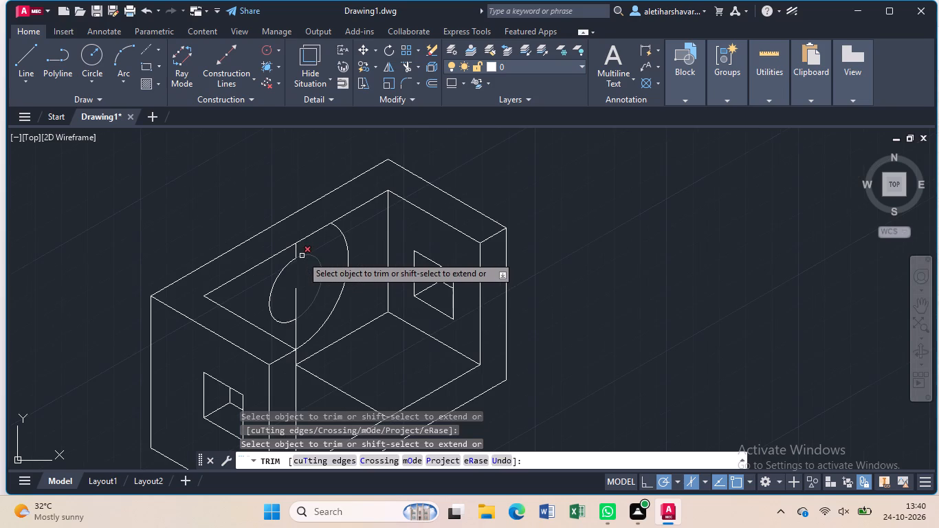
click(297, 252)
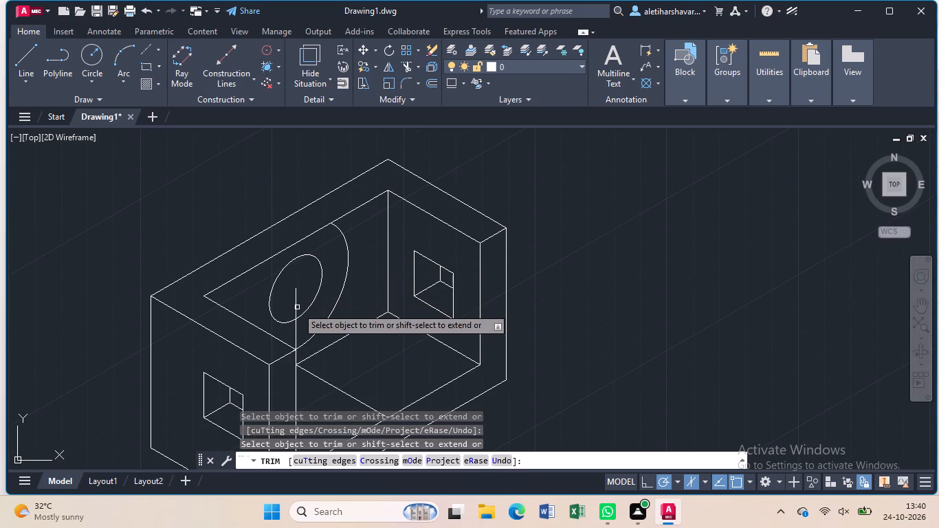
click(297, 307)
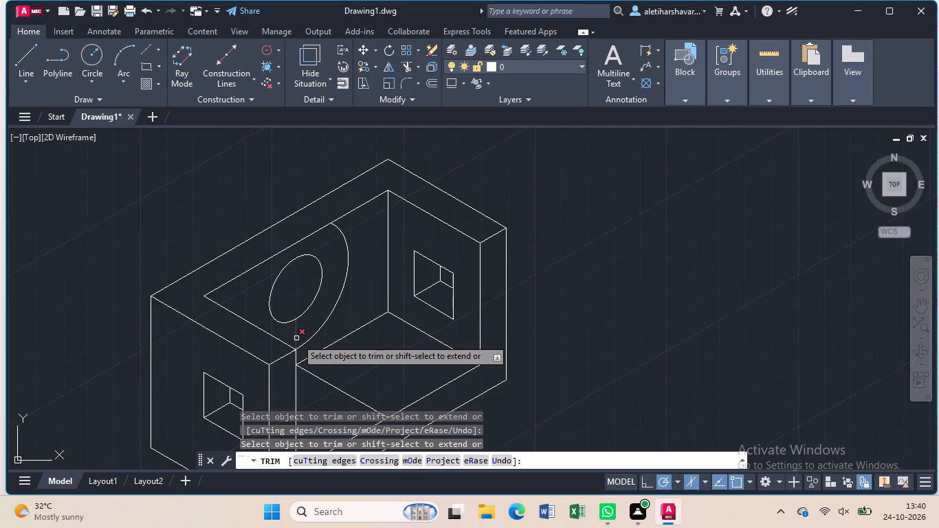
click(296, 338)
click(295, 357)
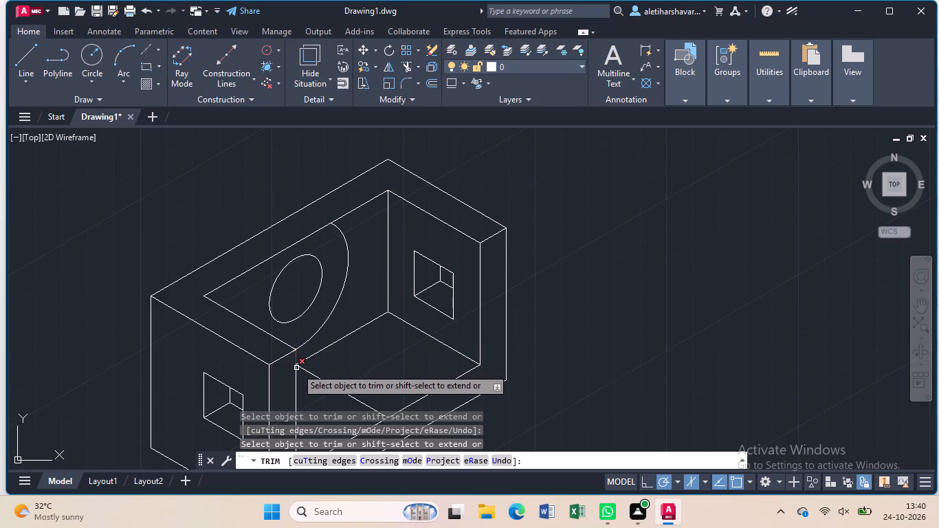
click(297, 378)
scroll(311, 368, down, 2)
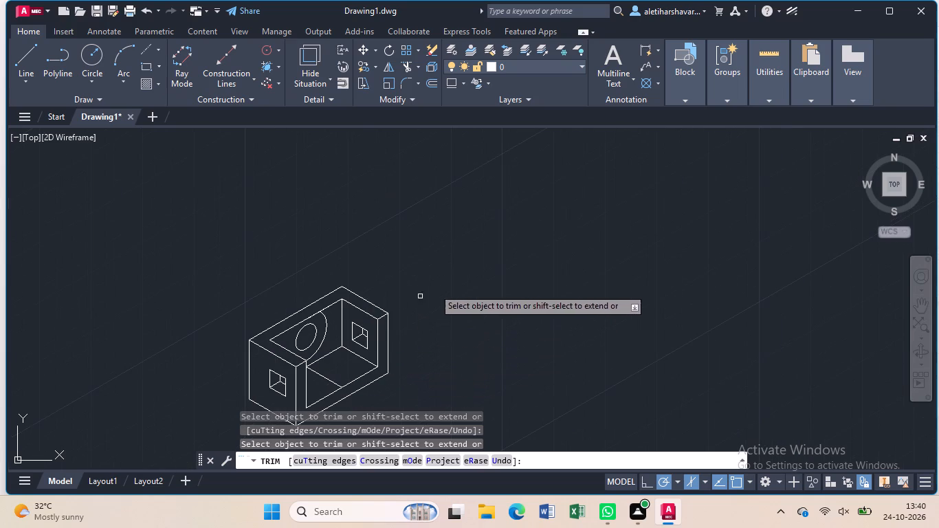
key(Escape)
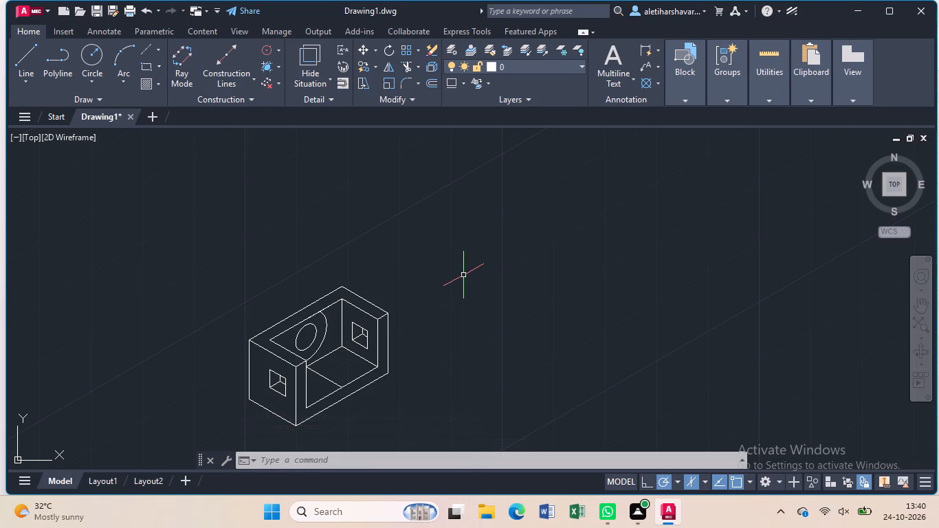
Draw a line from the floor line's front end 8 units at 30°, continuing about 50 units at 120° past the large arc.
key(l)
key(Return)
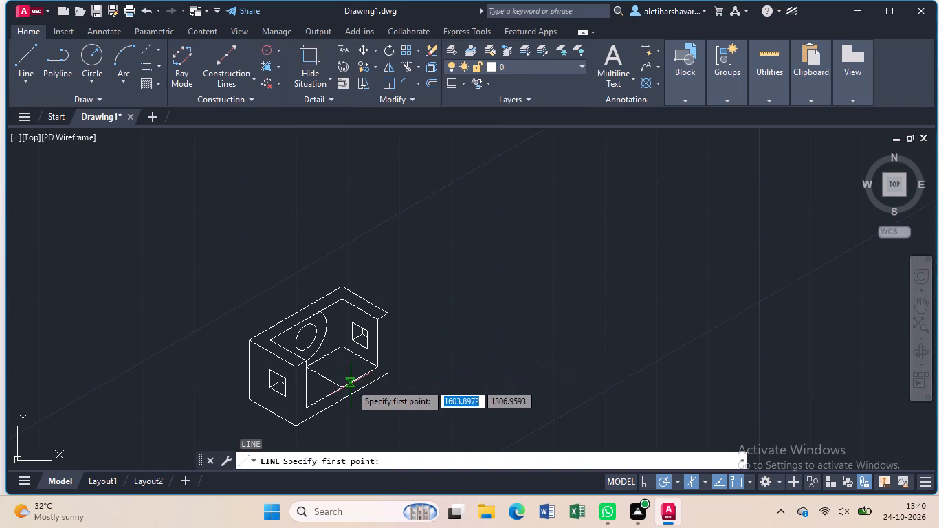
click(342, 384)
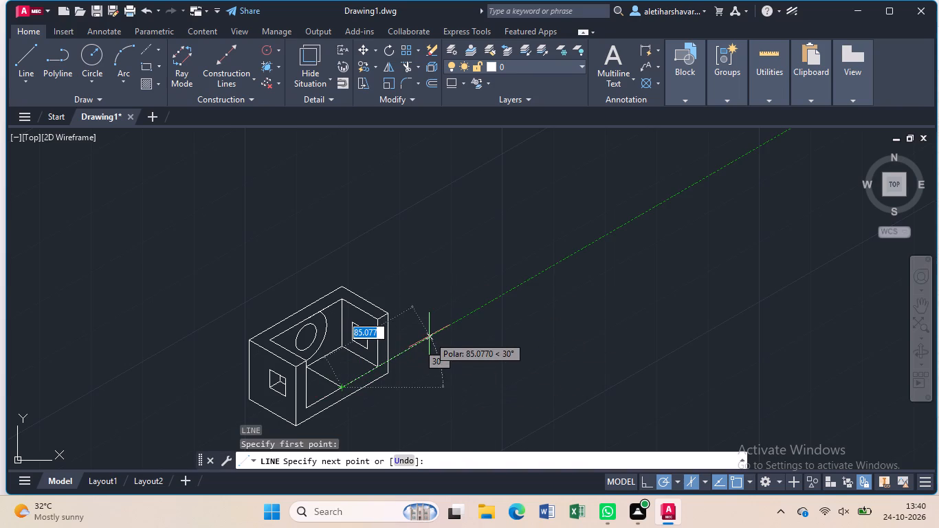
key(8)
key(Return)
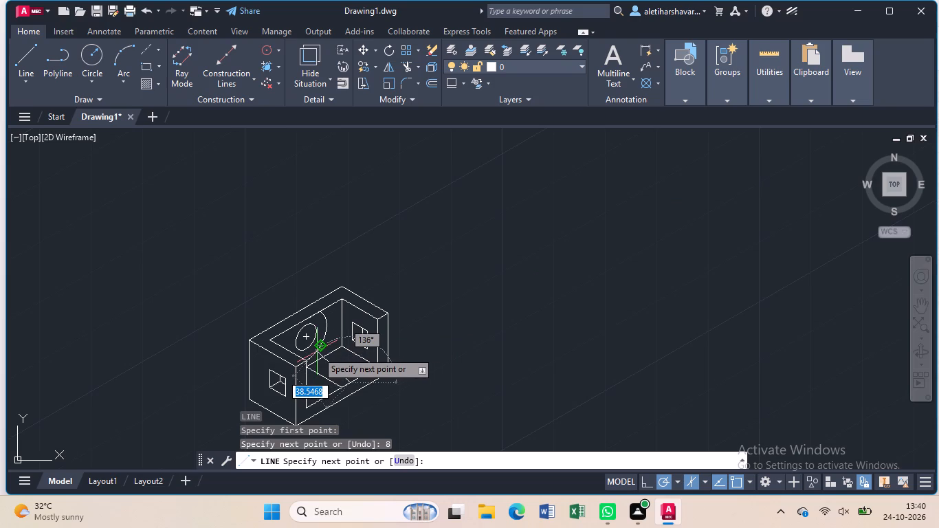
scroll(317, 349, up, 2)
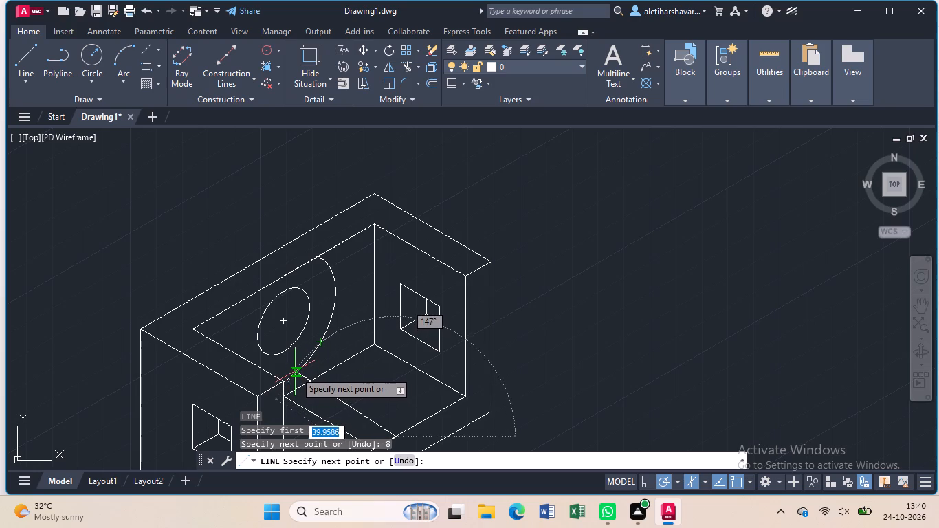
scroll(295, 371, up, 1)
middle_drag(293, 371, 303, 279)
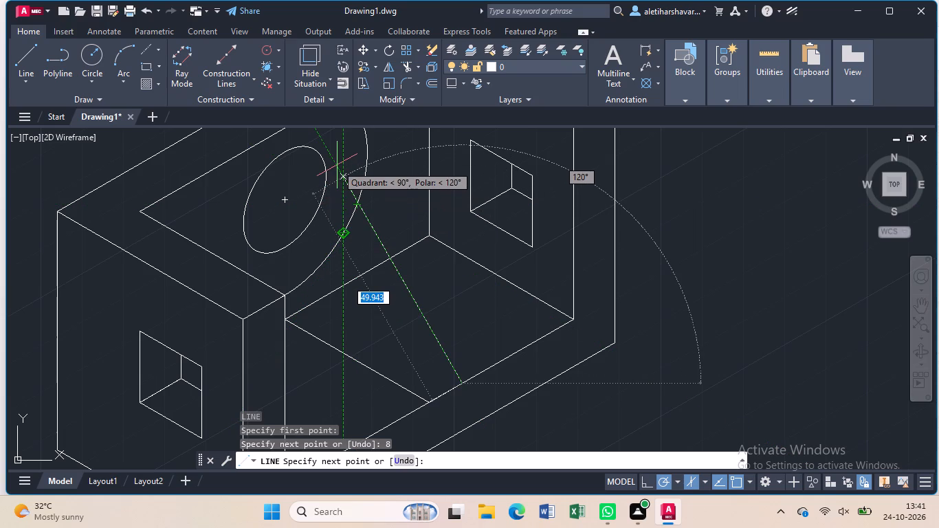
click(337, 165)
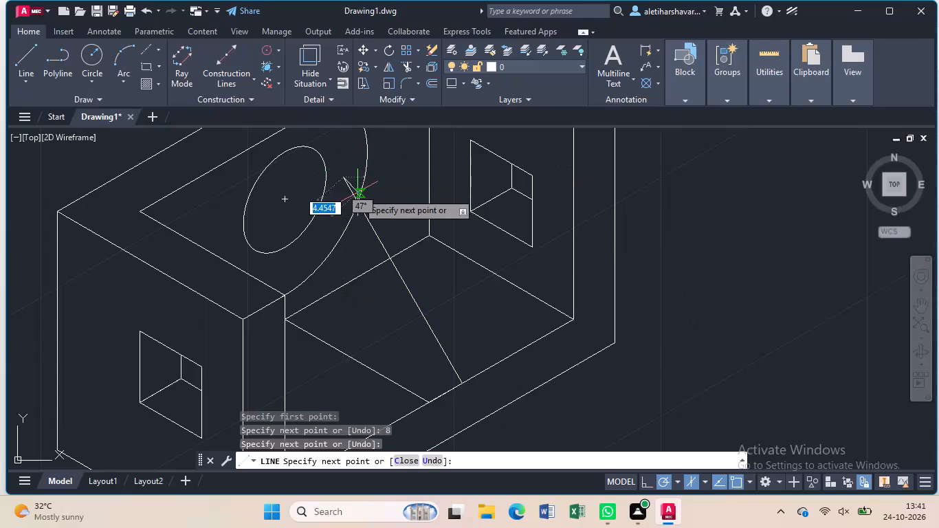
key(Escape)
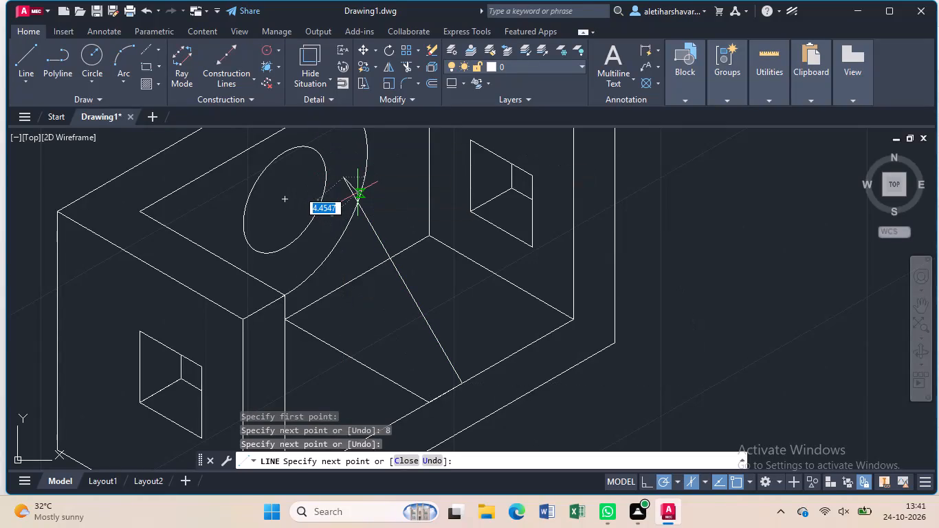
Trim the slanted line's overhang inside the large arc.
text(tr)
key(Return)
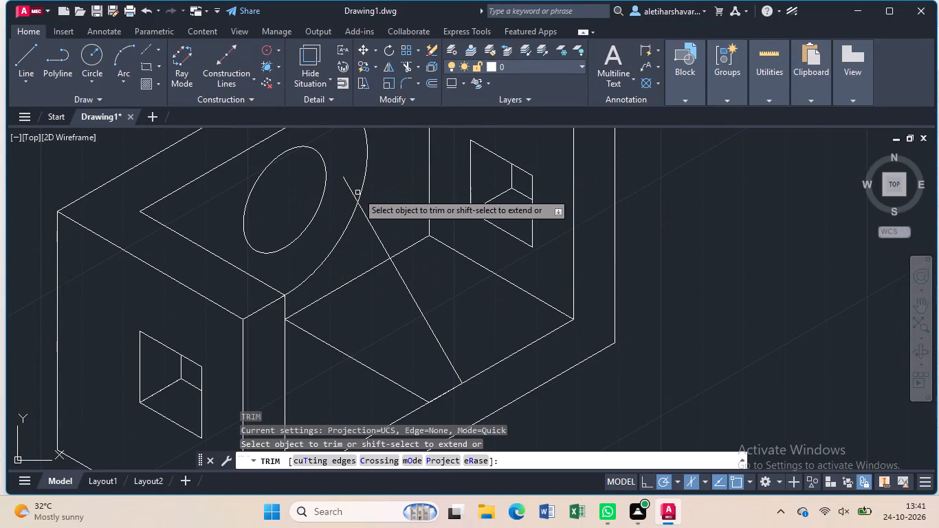
click(353, 195)
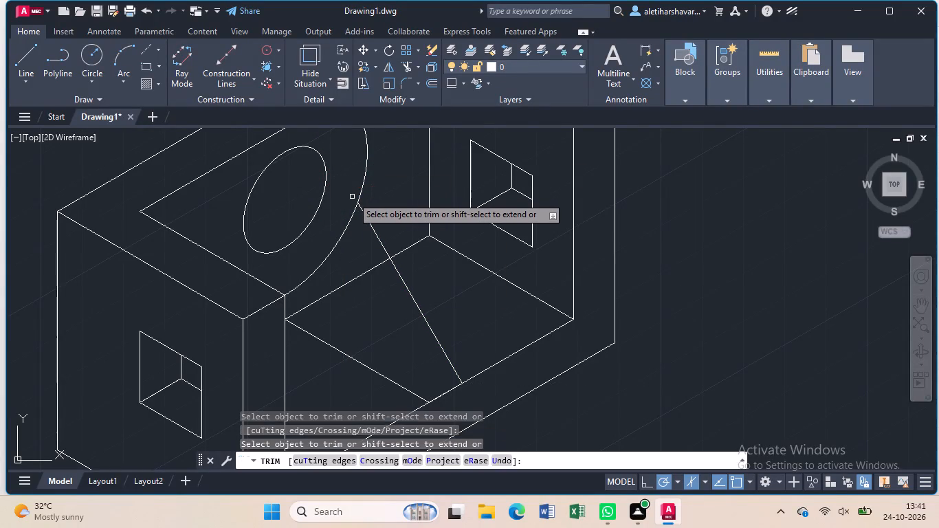
key(Escape)
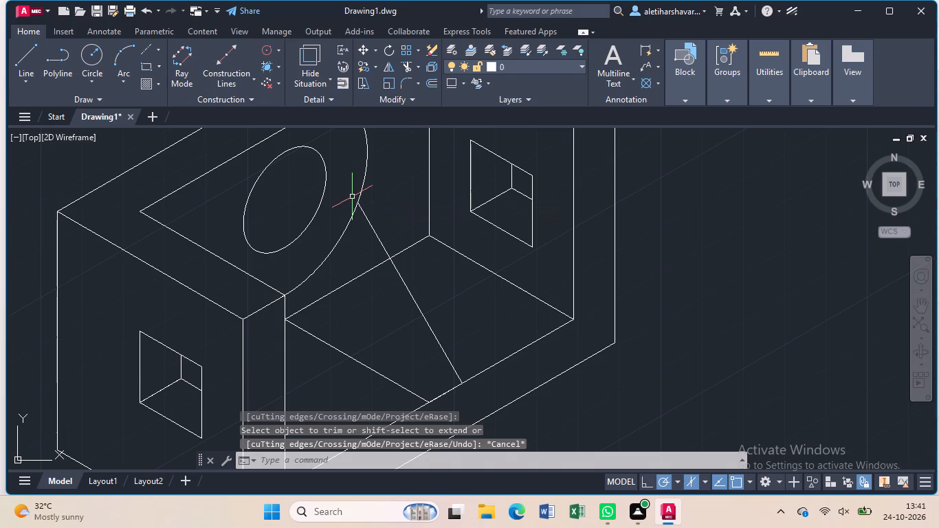
Draw a parallel line about 45 units long at 120° from the floor line's front end, past the large arc.
key(l)
key(Return)
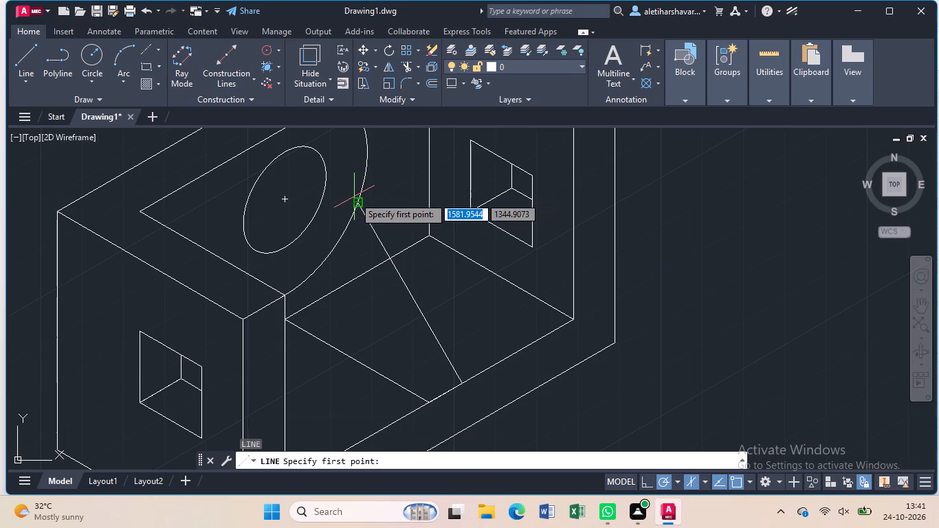
click(428, 401)
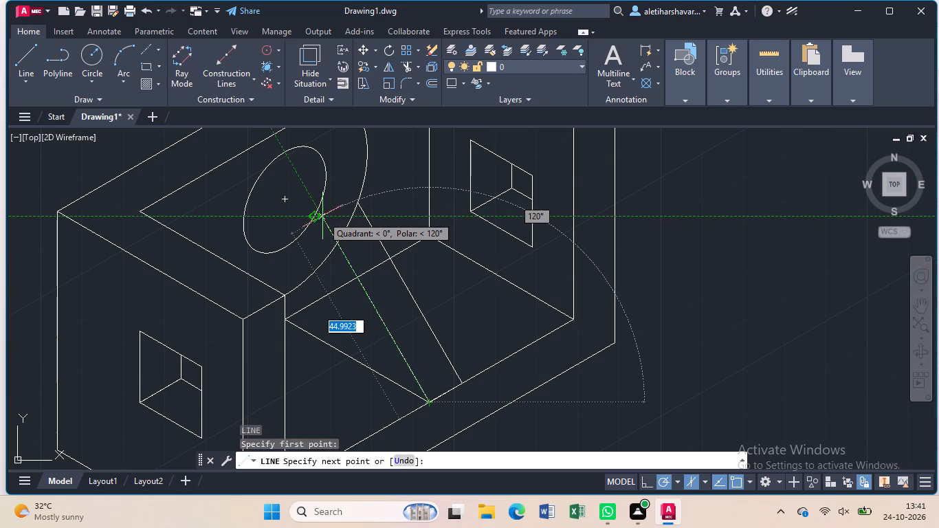
click(322, 216)
key(Escape)
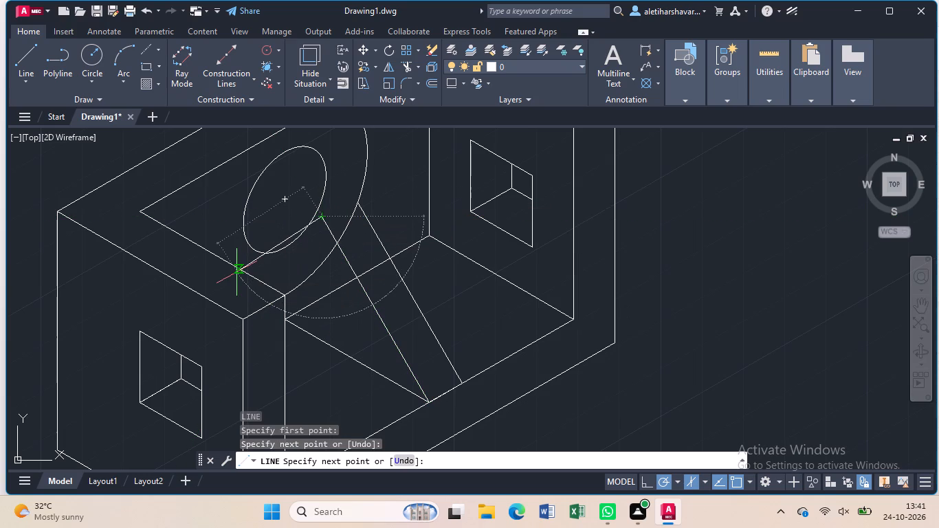
Trim the second slanted line's overhang inside the large arc.
text(tr)
key(shift+Return)
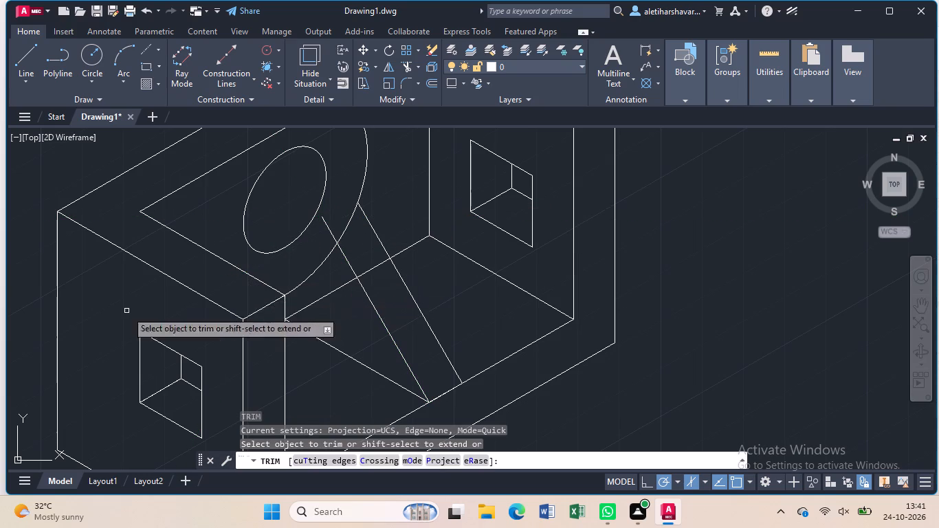
click(333, 234)
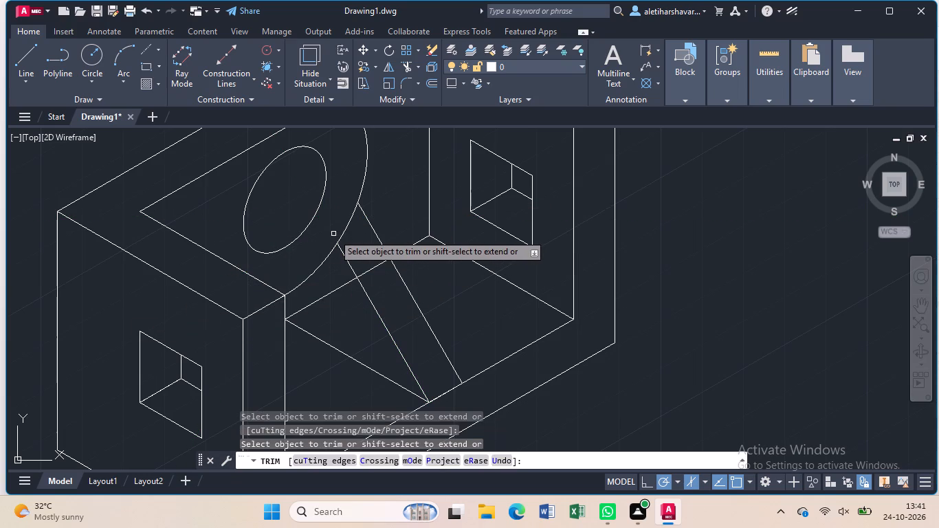
key(Escape)
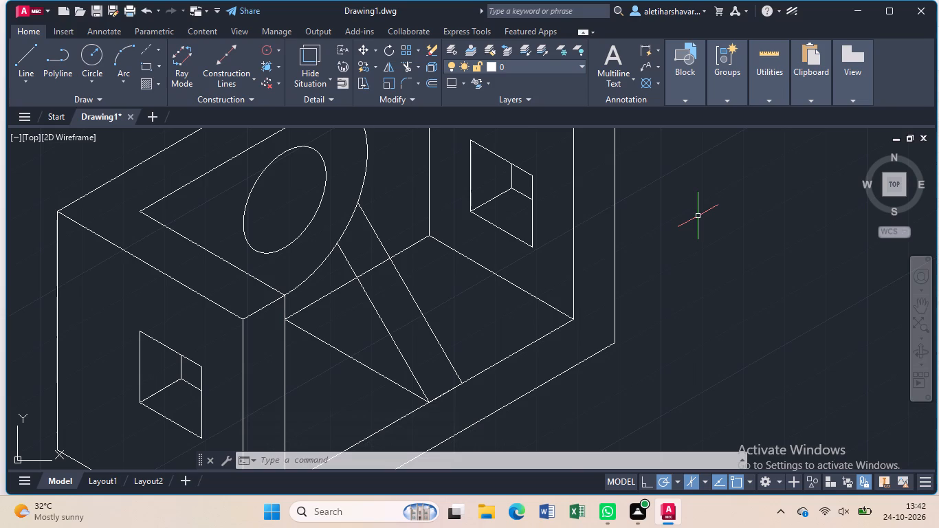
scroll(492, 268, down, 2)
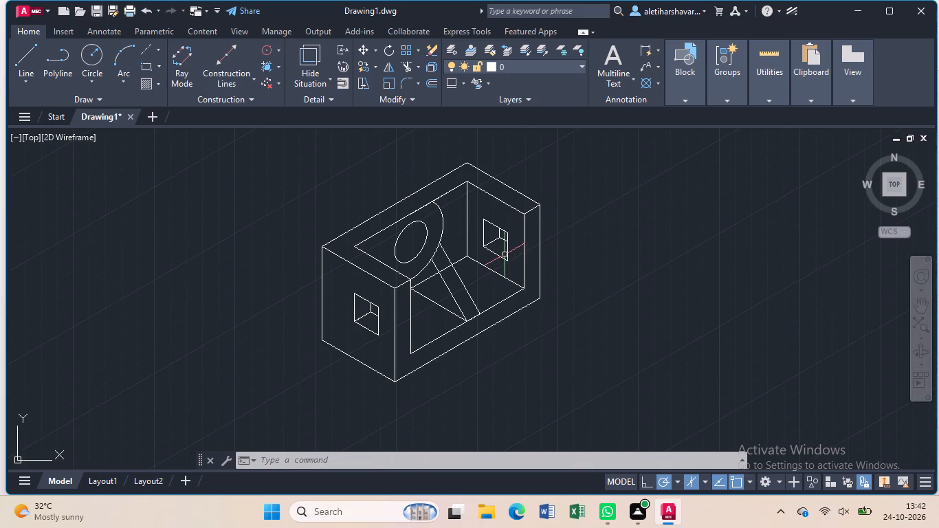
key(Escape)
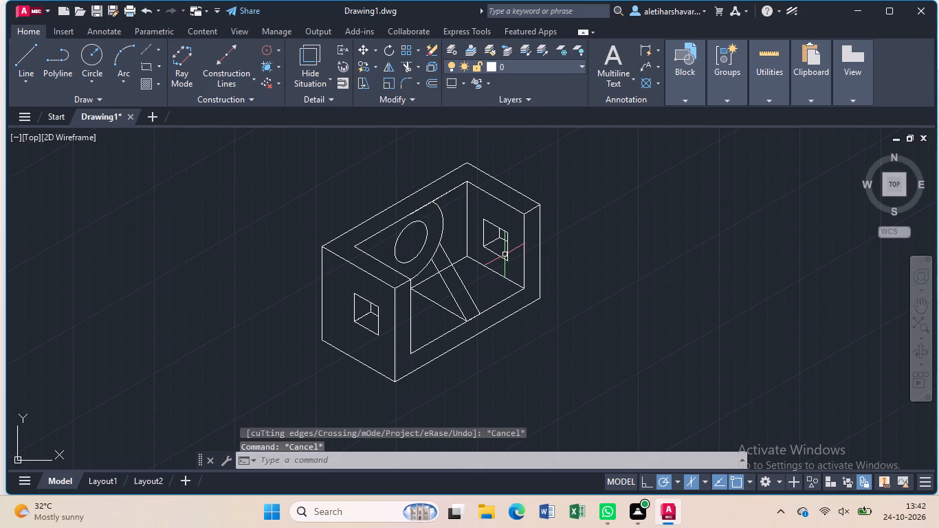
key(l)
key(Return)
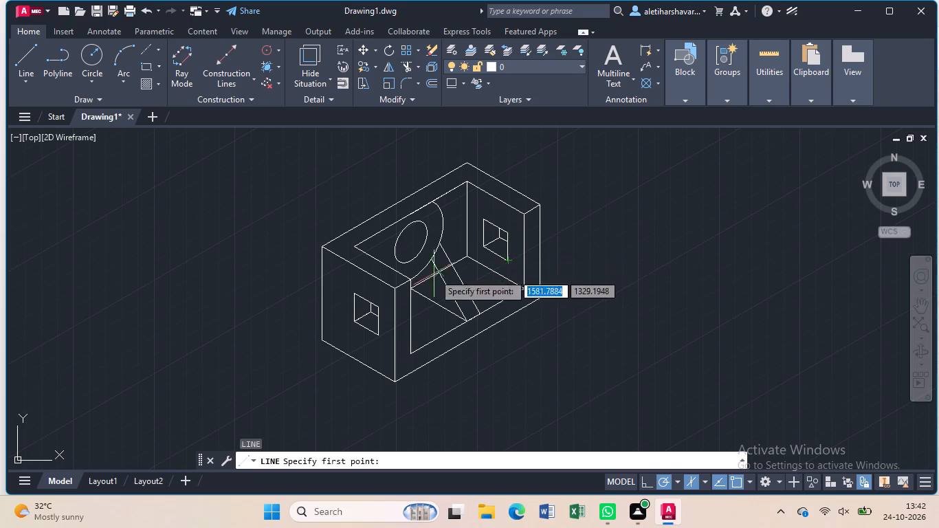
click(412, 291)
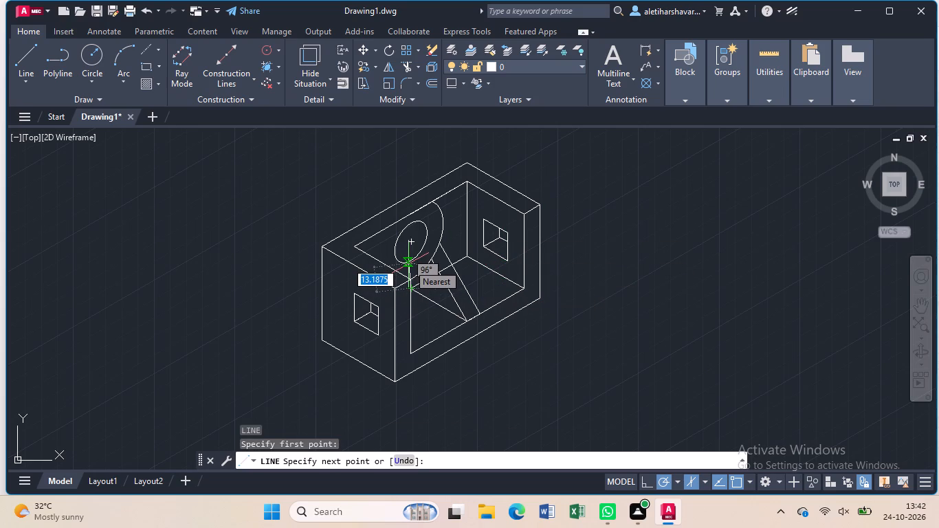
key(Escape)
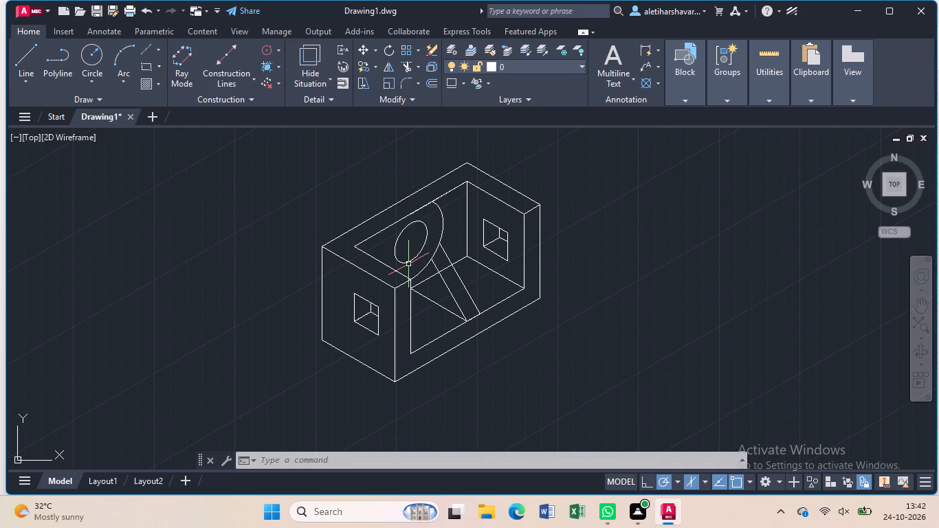
Trim the floor's rear edge from the near wall to the slanted strip and between the strip's two lines.
text(tr)
key(Return)
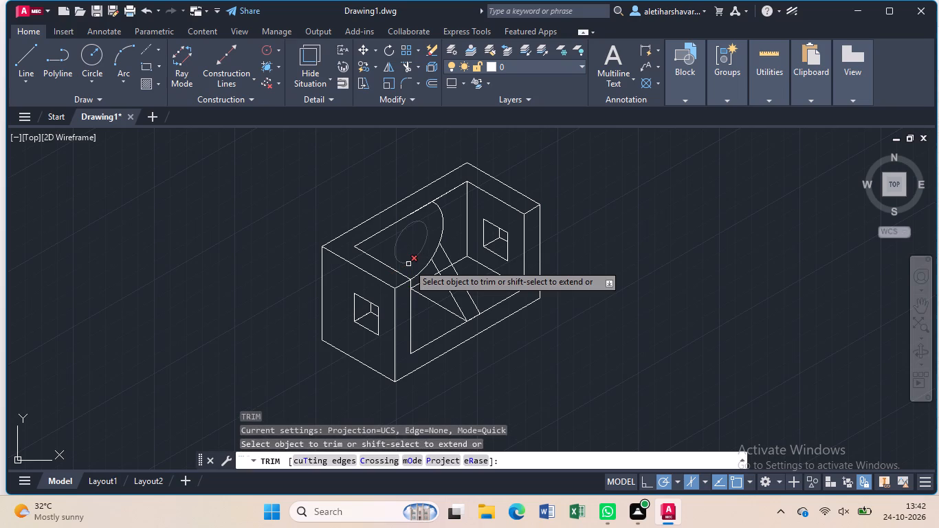
click(432, 278)
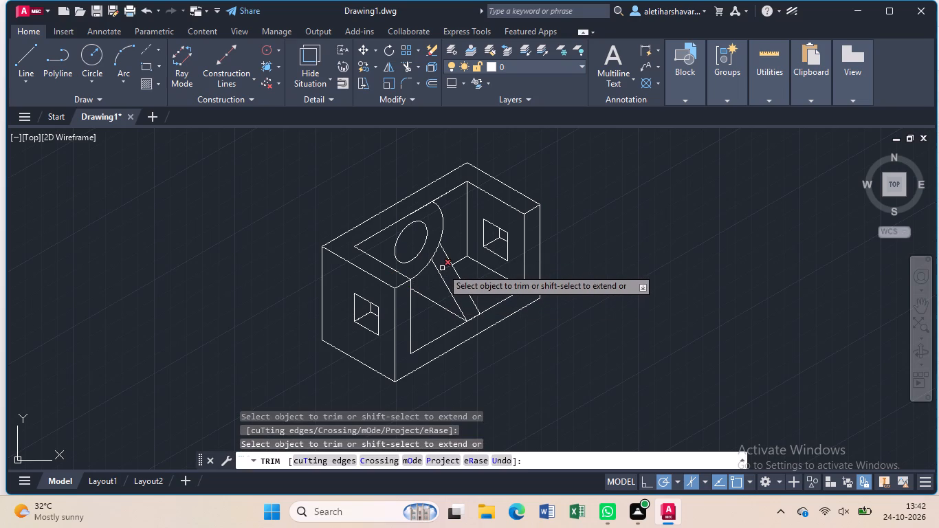
click(442, 268)
key(Escape)
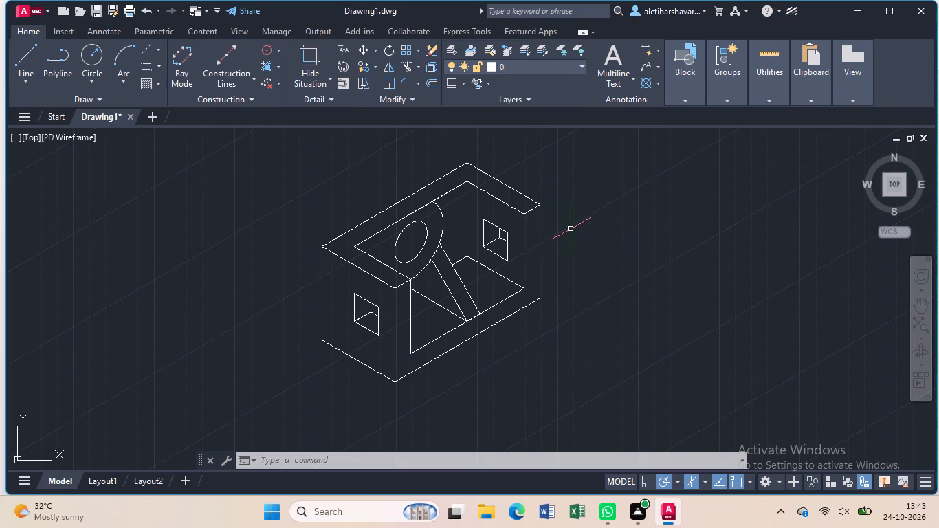
Add an aligned dimension to the bracket's outer front bottom edge, placed outside the base.
click(655, 48)
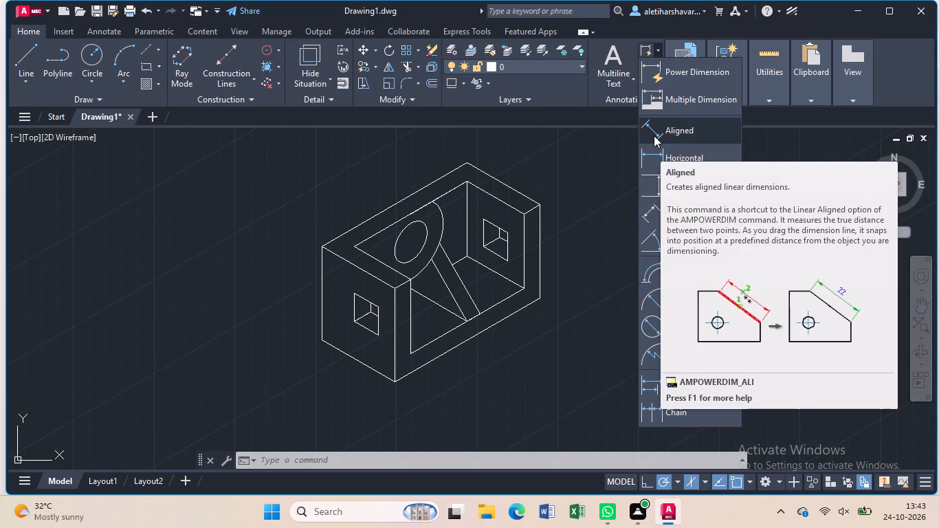
click(661, 131)
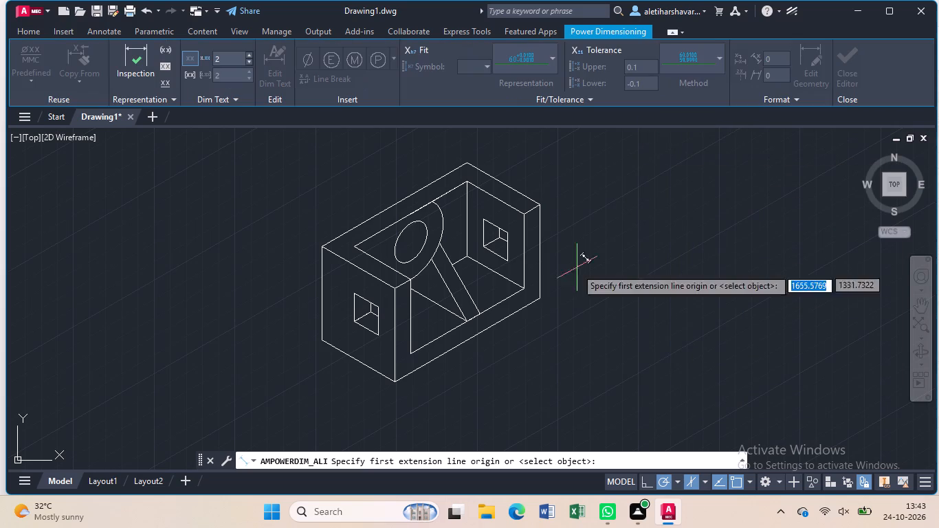
click(397, 378)
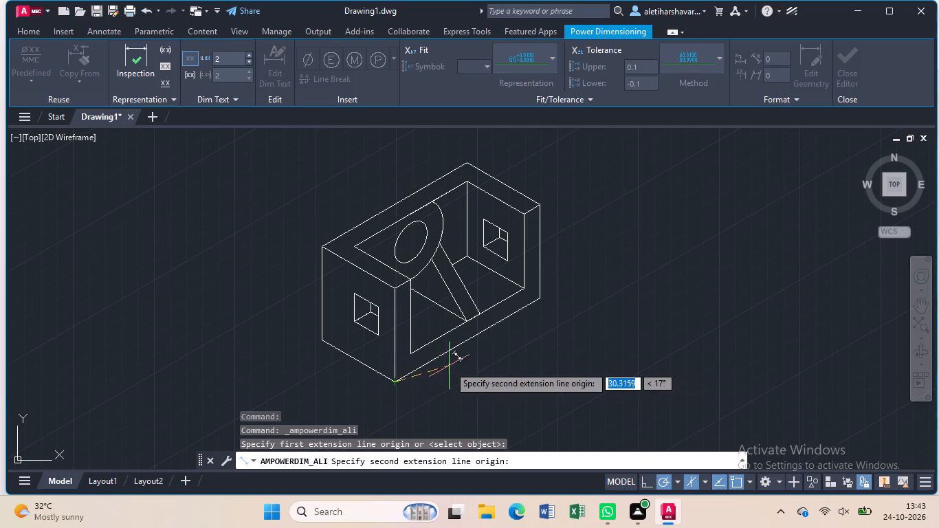
click(538, 302)
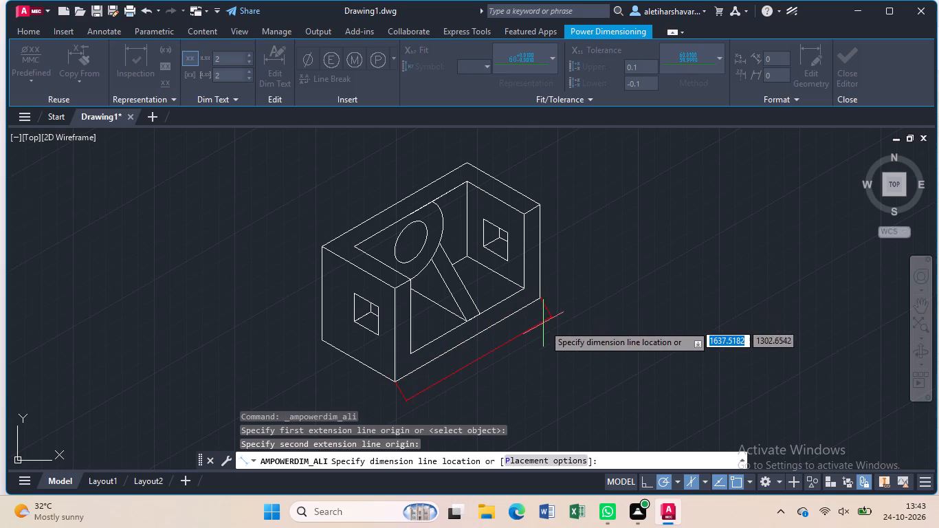
click(544, 342)
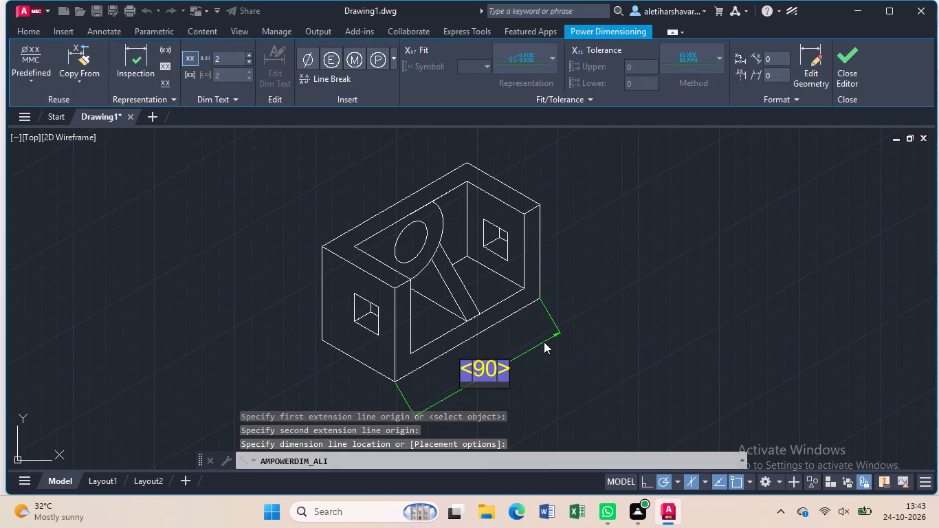
key(Return)
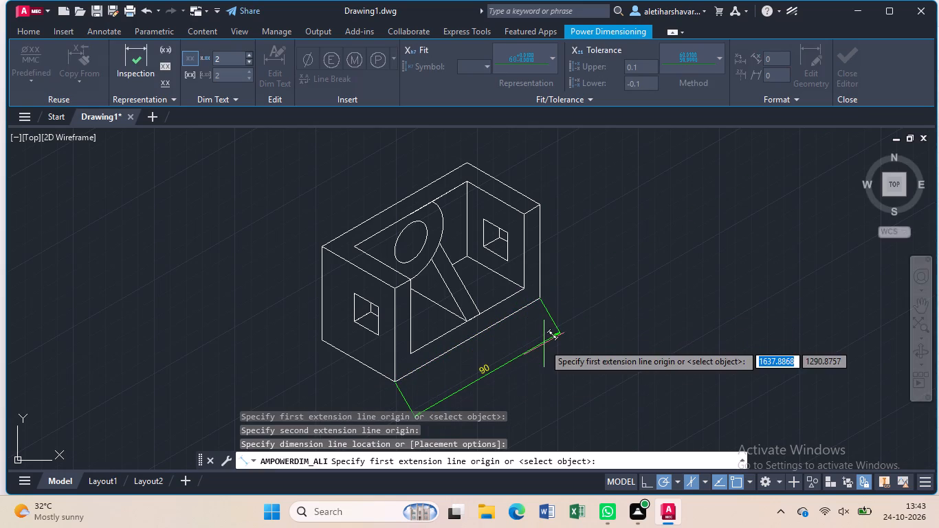
Add an aligned dimension to the floor's inner front edge between the two end walls, inside the overall length dimension.
click(409, 355)
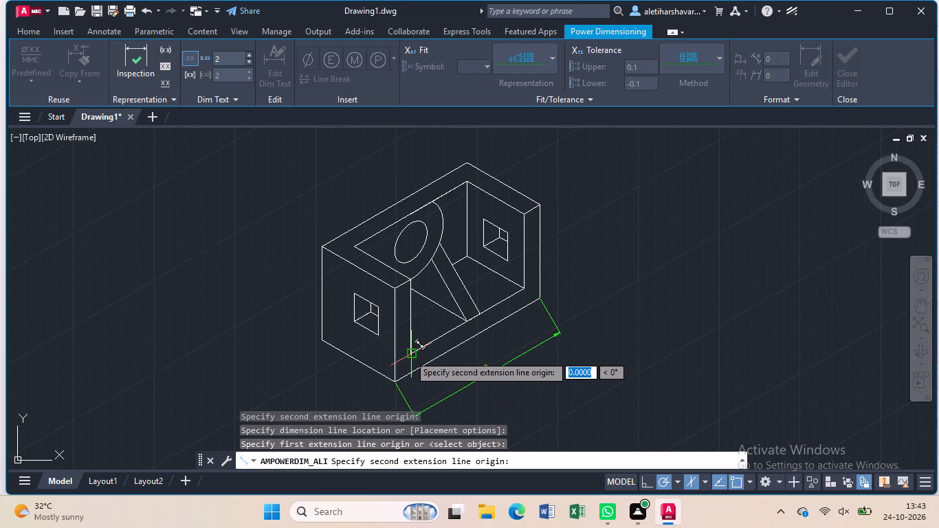
click(524, 289)
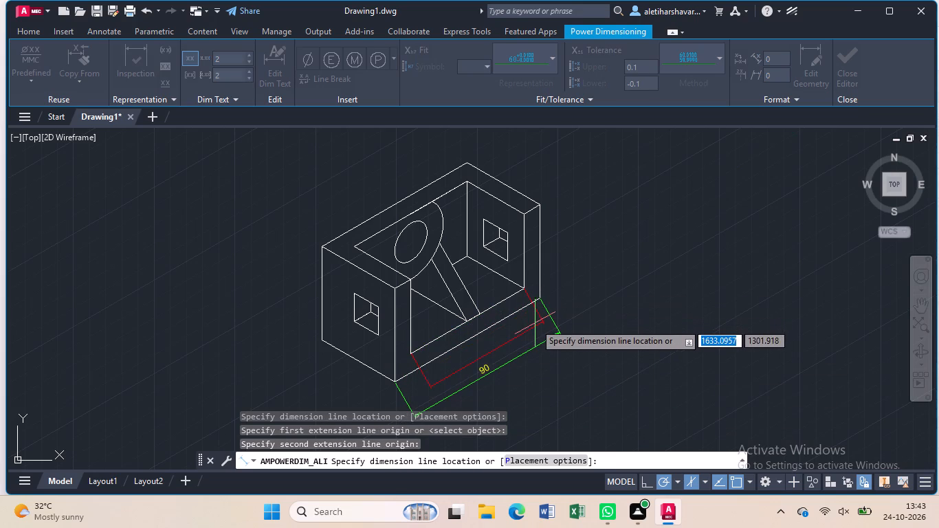
click(535, 323)
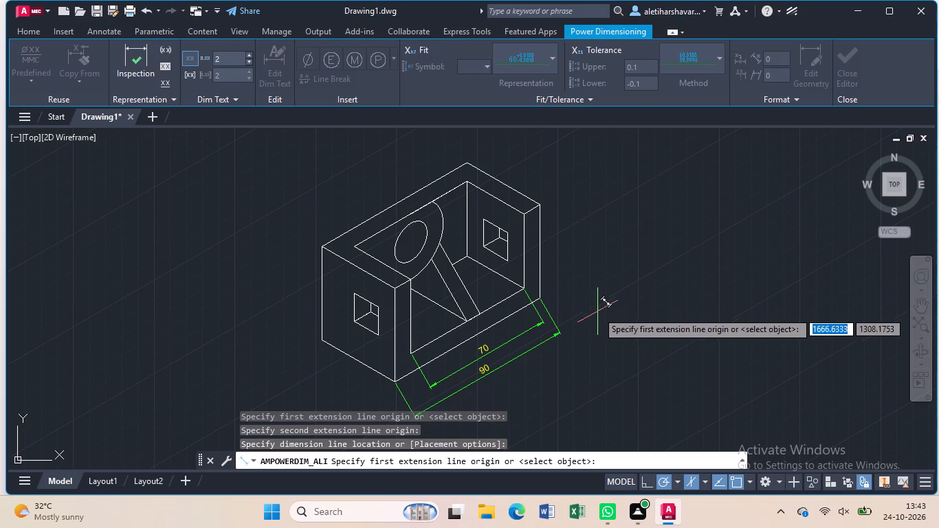
Add an aligned dimension to the far end wall's outer vertical edge, placed just outside the bracket.
click(537, 205)
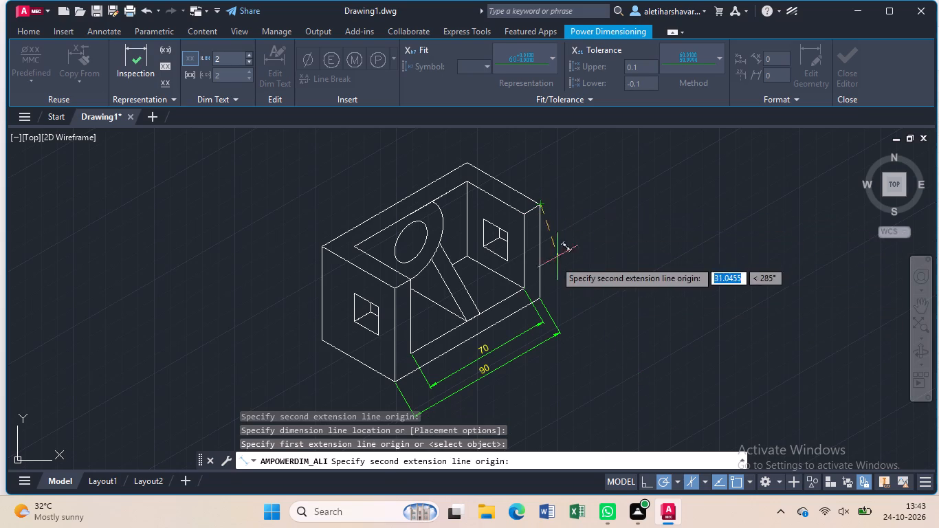
click(540, 296)
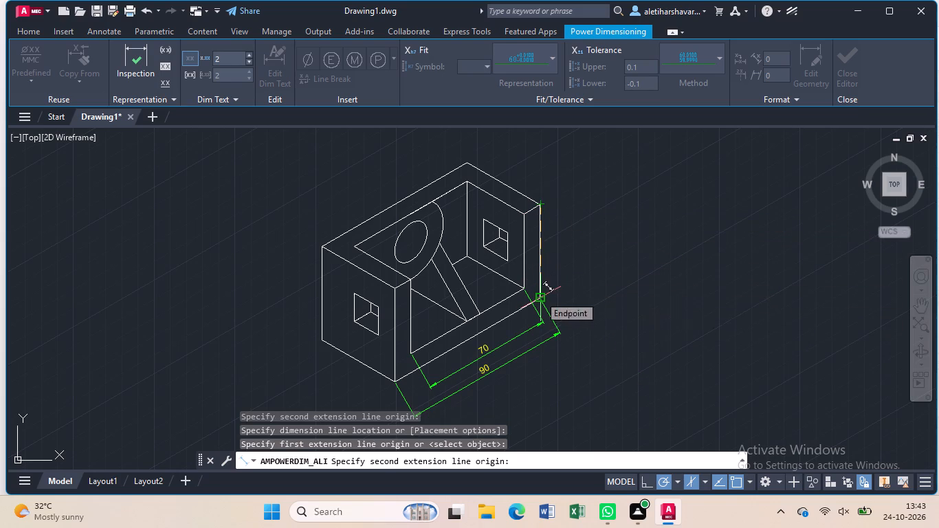
click(565, 289)
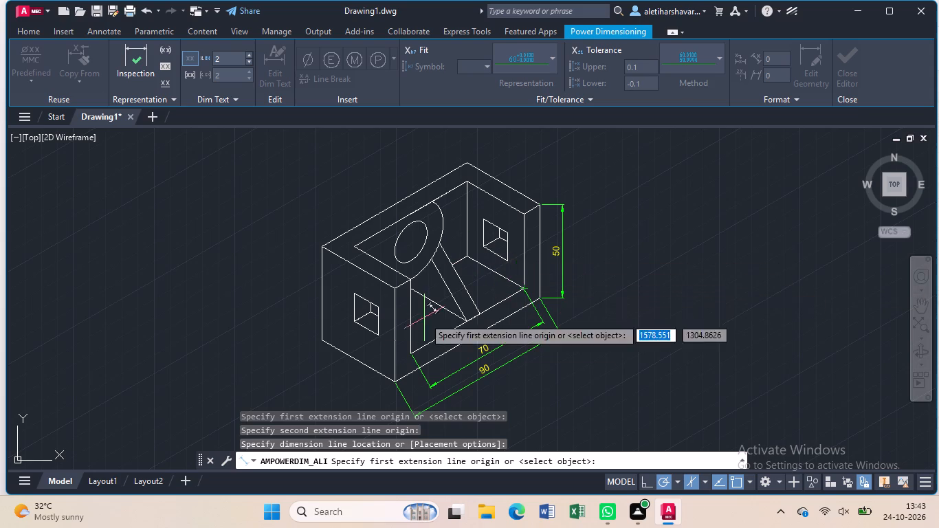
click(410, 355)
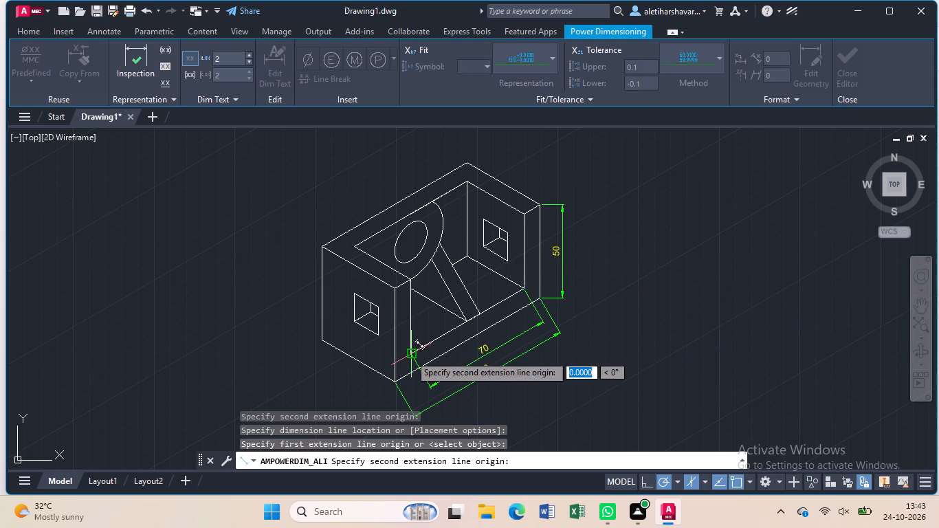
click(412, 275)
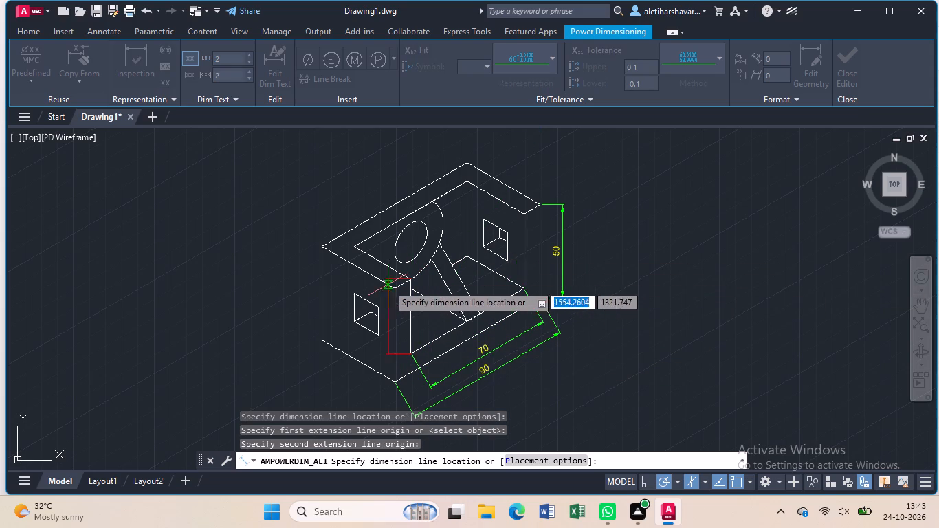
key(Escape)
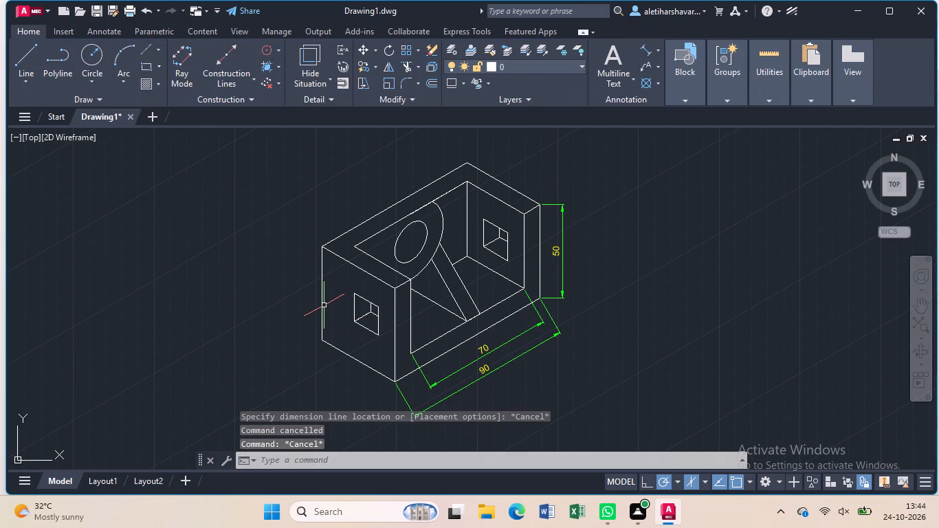
Add an aligned dimension to the far end wall's inner front vertical edge, placed between the bracket and the overall height dimension.
click(644, 47)
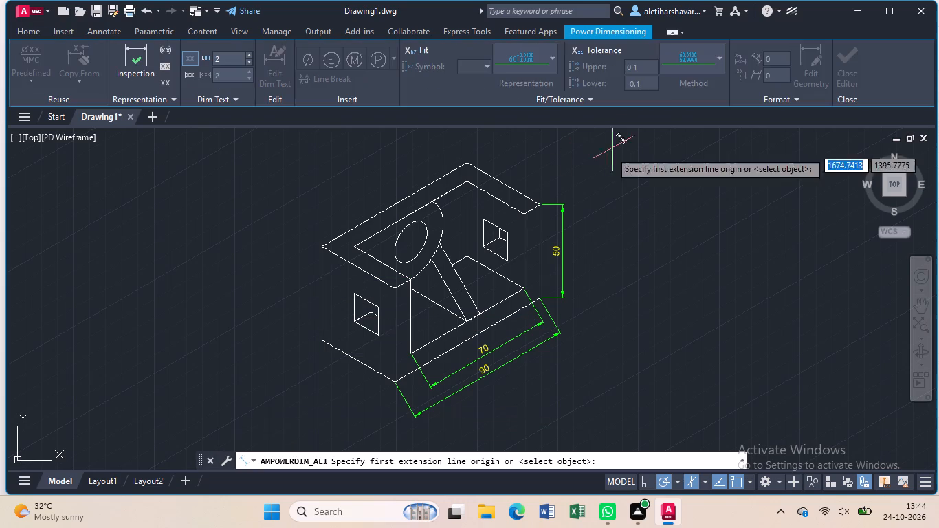
click(520, 287)
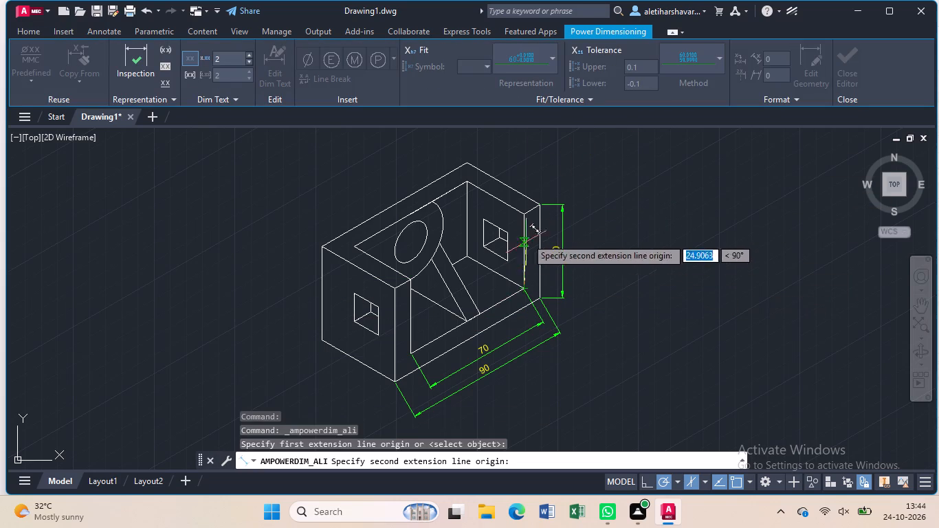
click(526, 216)
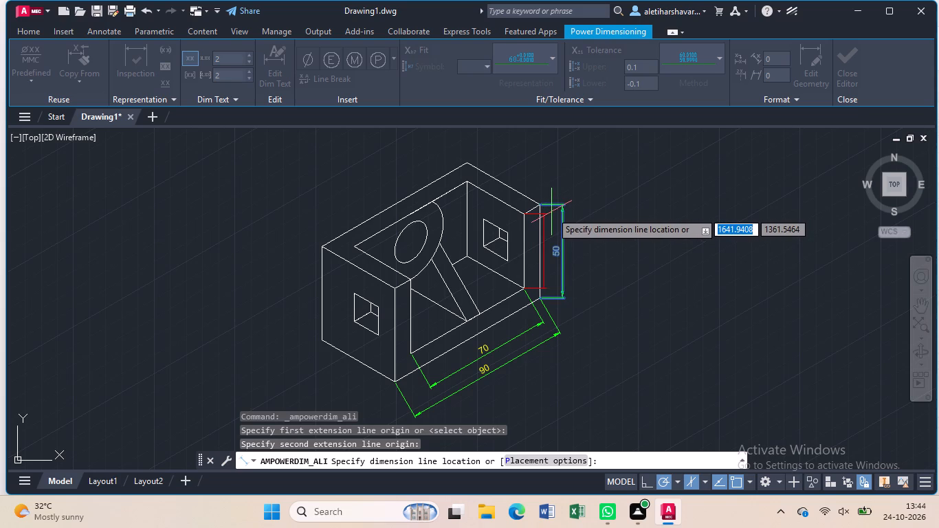
click(551, 212)
key(Return)
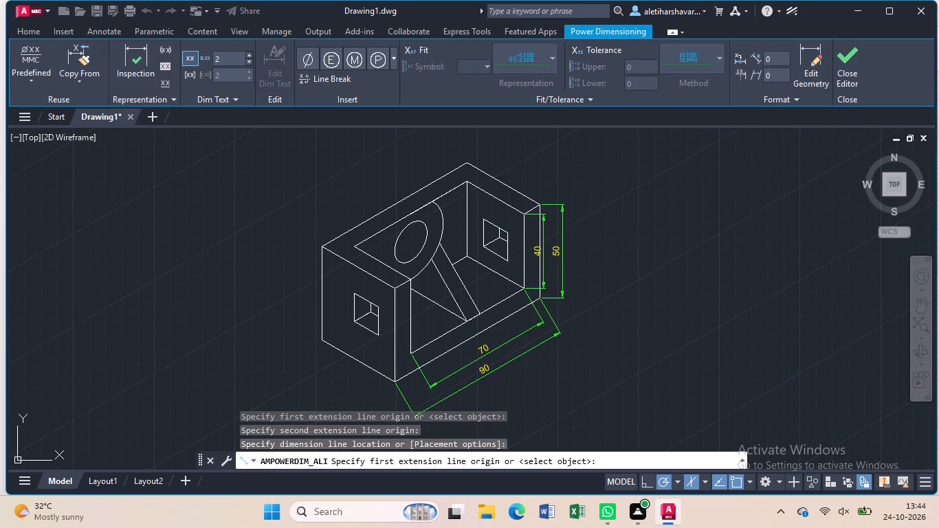
key(Escape)
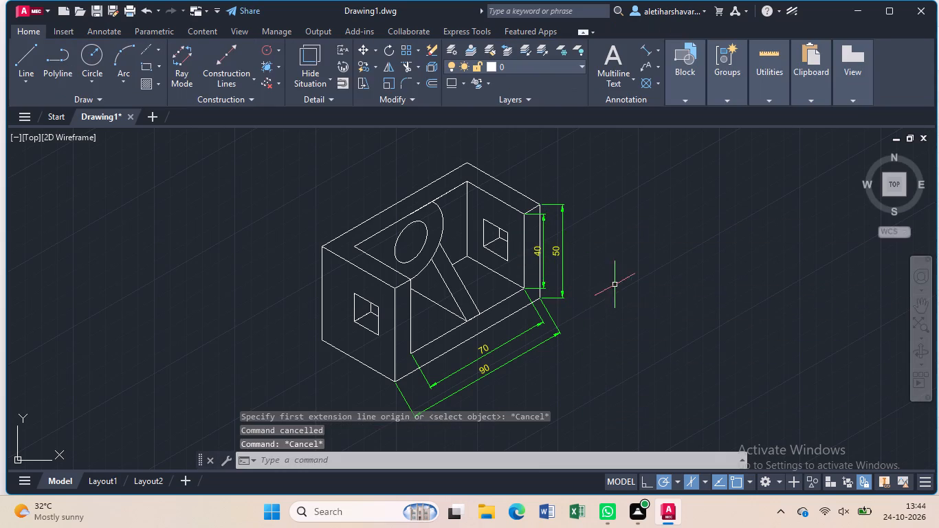
Move the overall height dimension slightly farther away from the bracket to make room for the inner one.
click(562, 275)
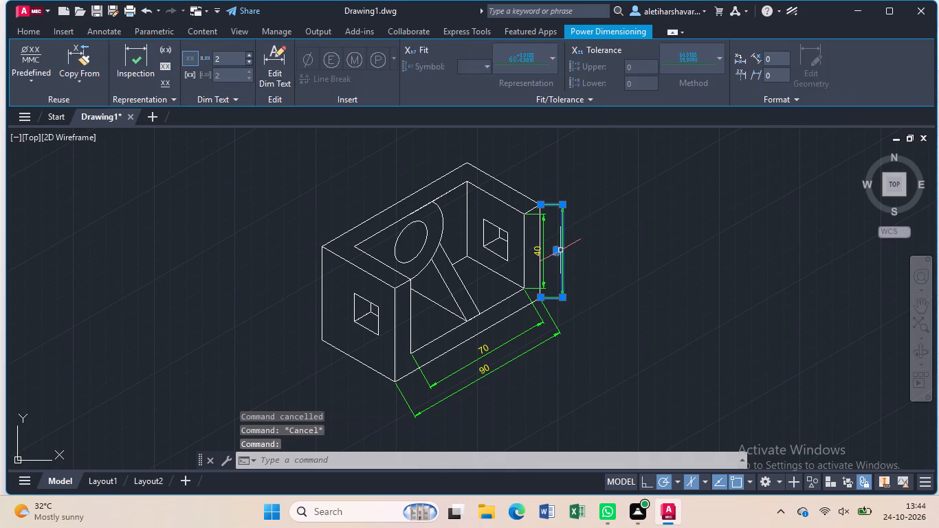
click(557, 248)
click(571, 248)
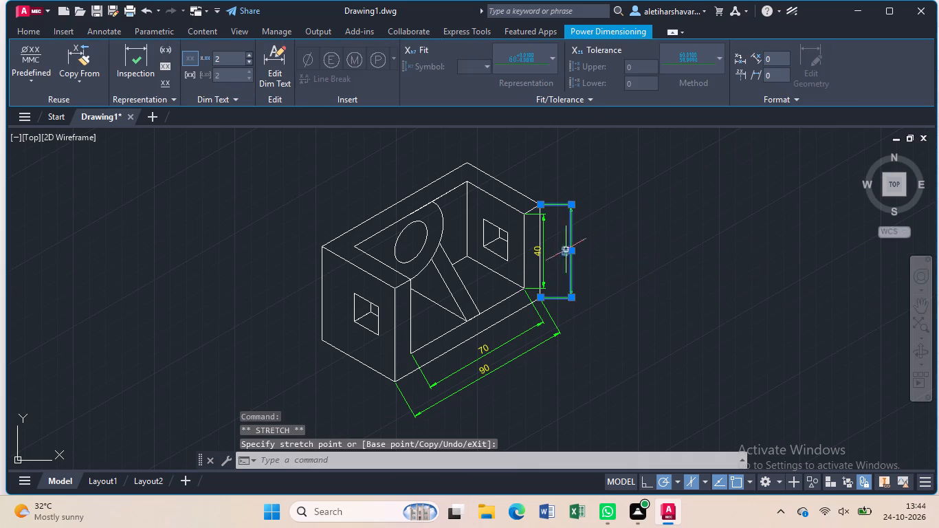
key(Escape)
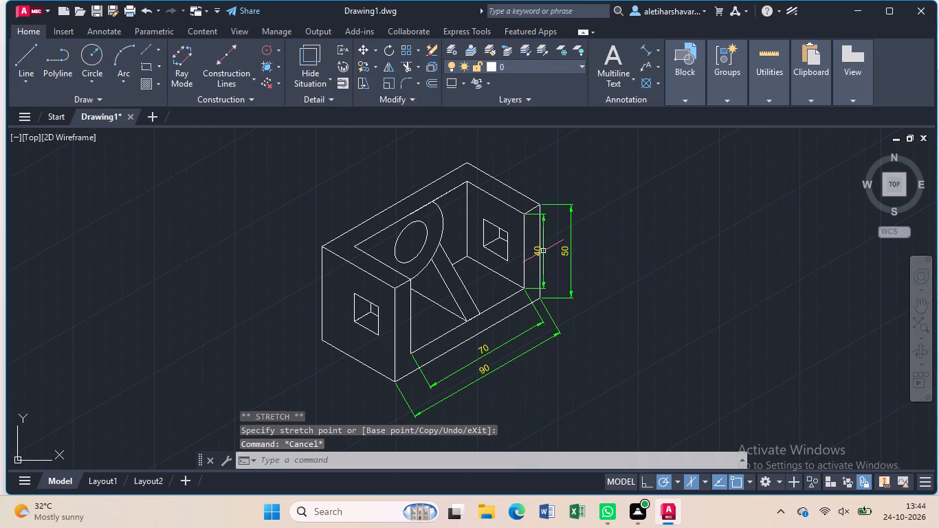
Move the inner wall height dimension outward so its text sits between the bracket's outer edge and the overall height dimension.
click(543, 252)
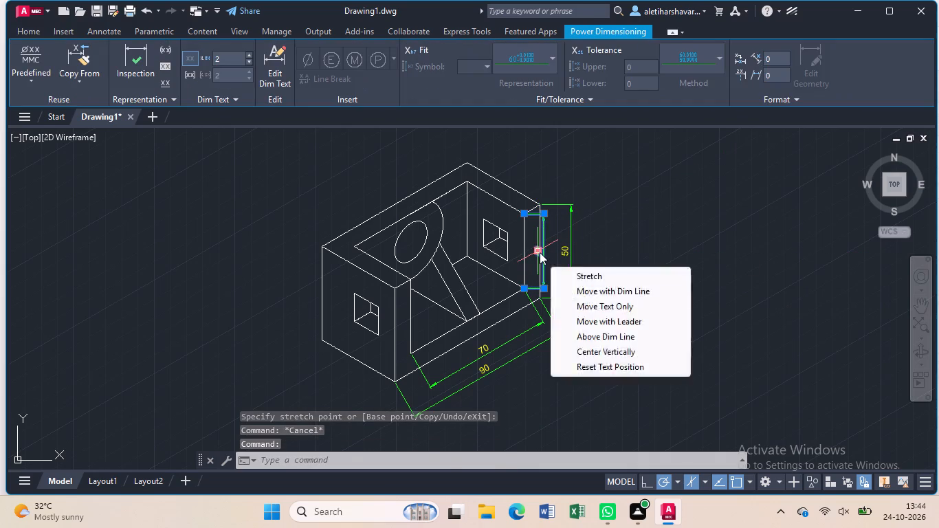
click(540, 252)
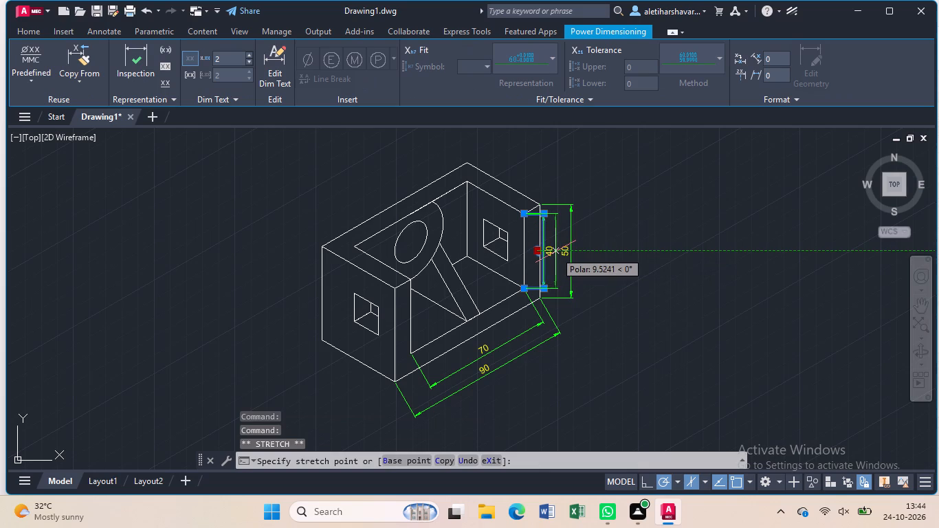
click(555, 252)
key(Escape)
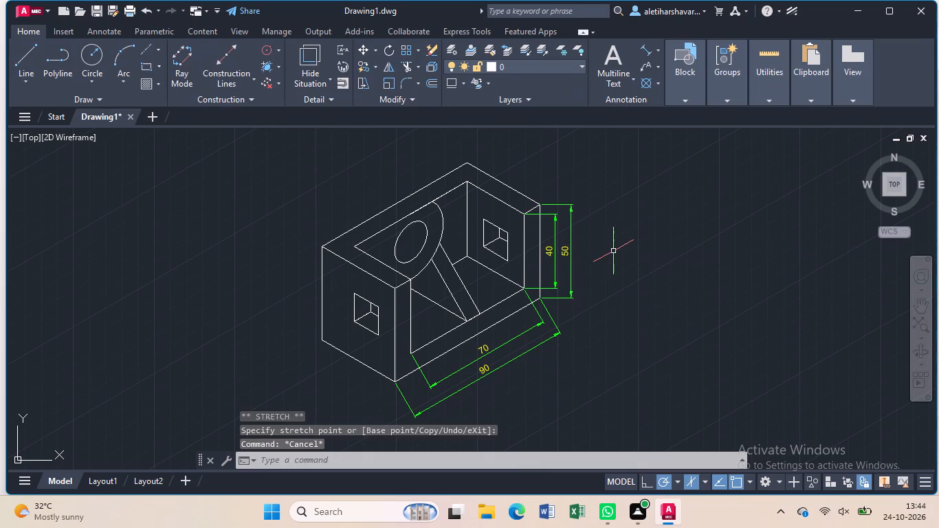
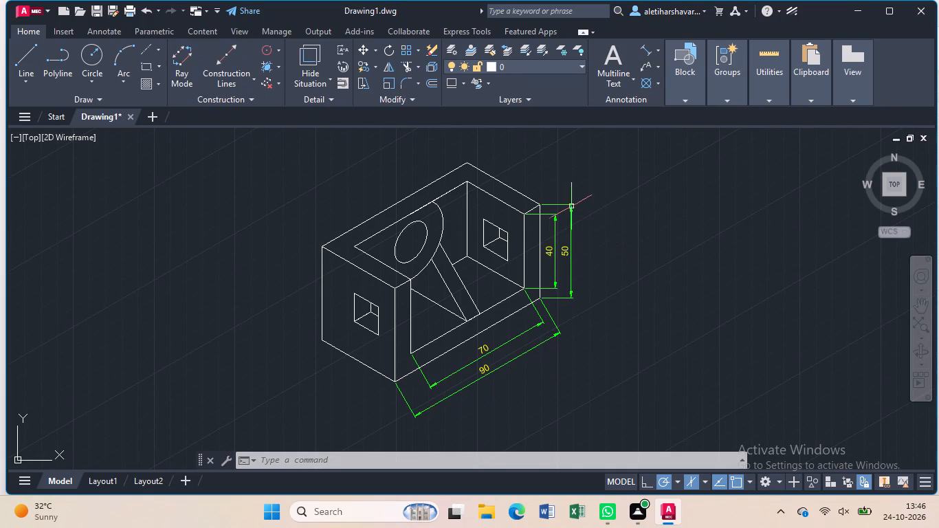
Add an aligned dimension to the slanted rib's short bottom edge, placed across the rib just above its foot.
click(649, 51)
scroll(470, 318, up, 2)
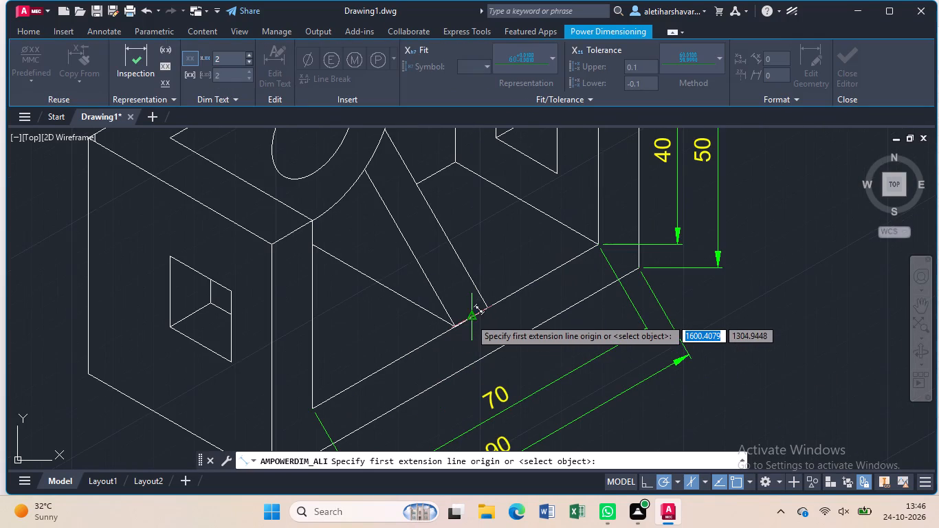
click(456, 324)
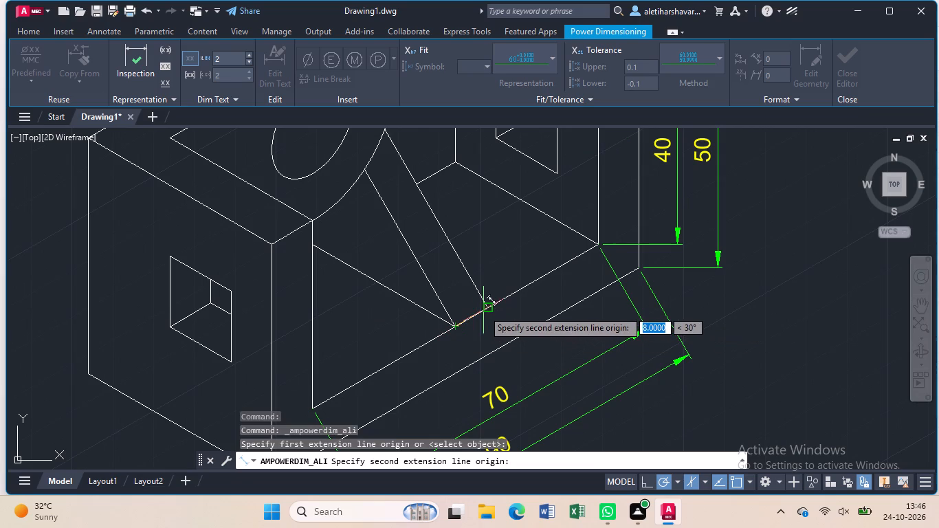
click(485, 307)
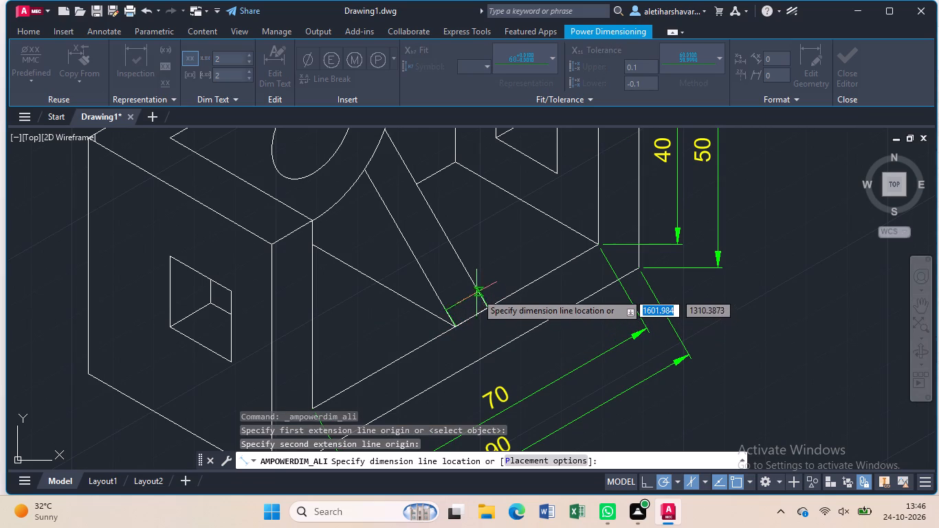
click(470, 285)
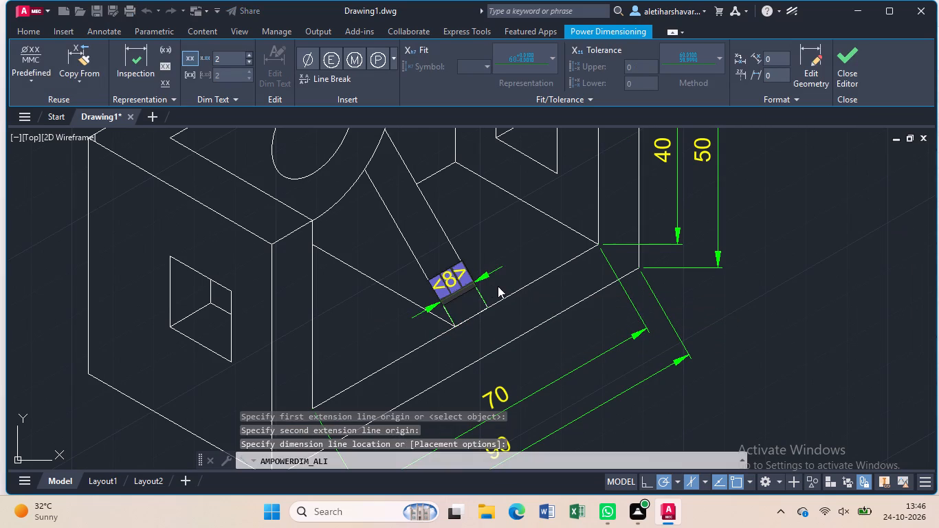
key(Return)
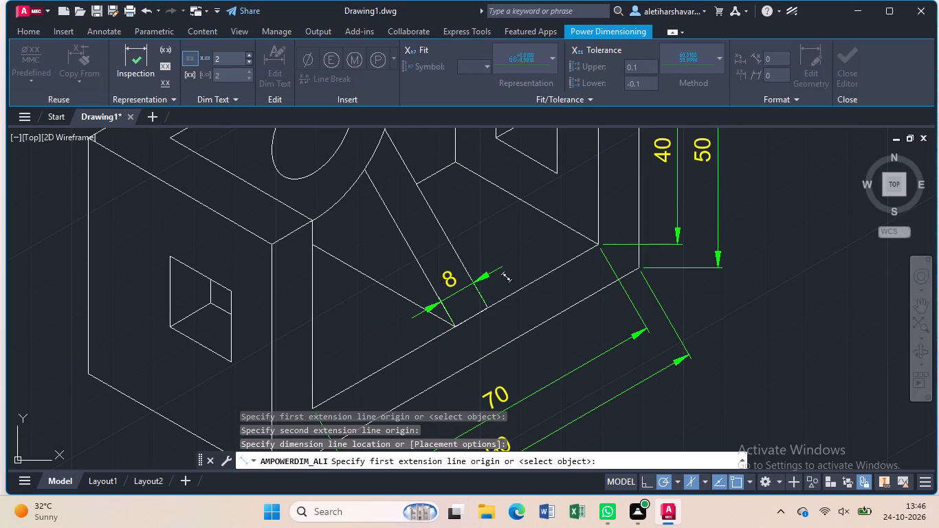
Add a vertical aligned dimension from the circular hole's centre up to the back wall's inner top edge, placed beside the hole.
scroll(500, 291, down, 2)
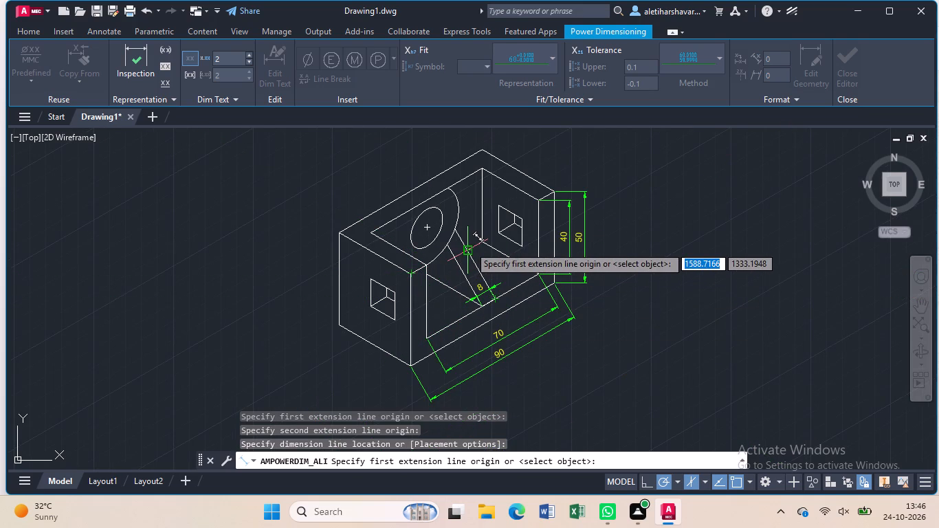
click(426, 230)
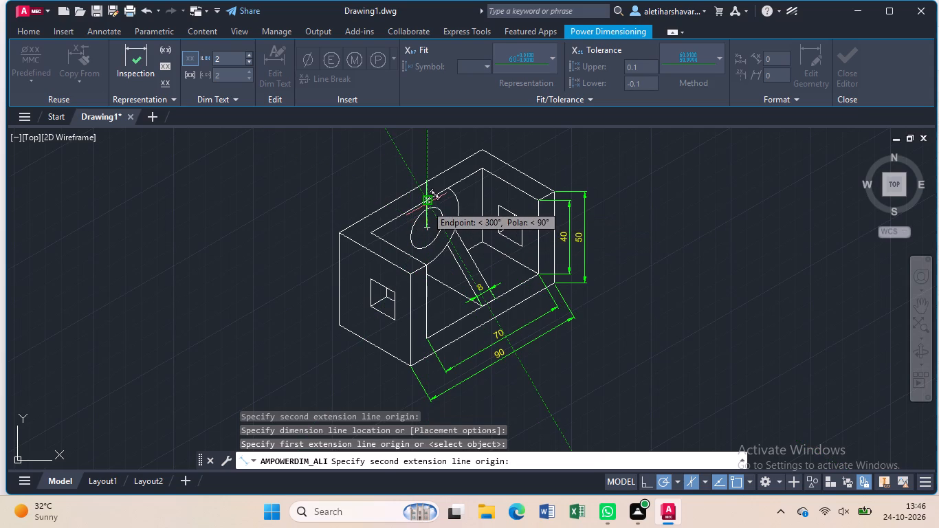
click(427, 202)
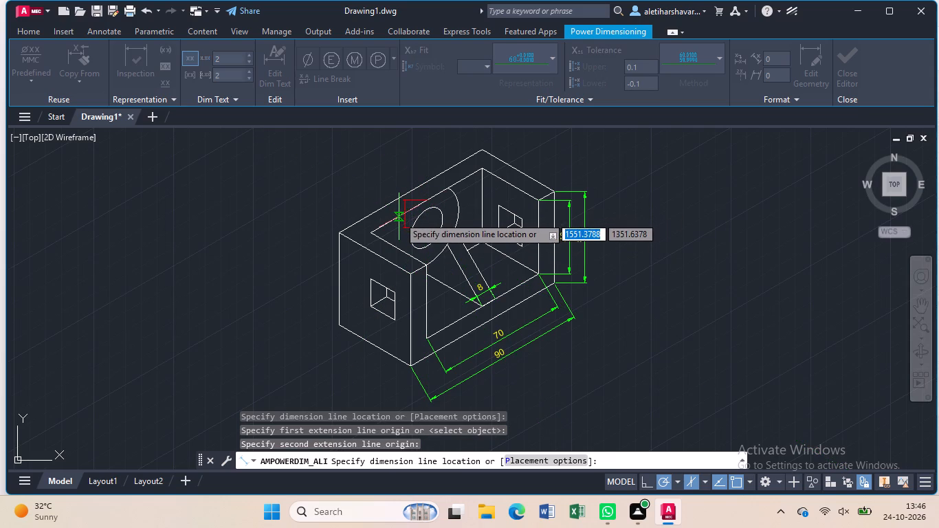
click(399, 217)
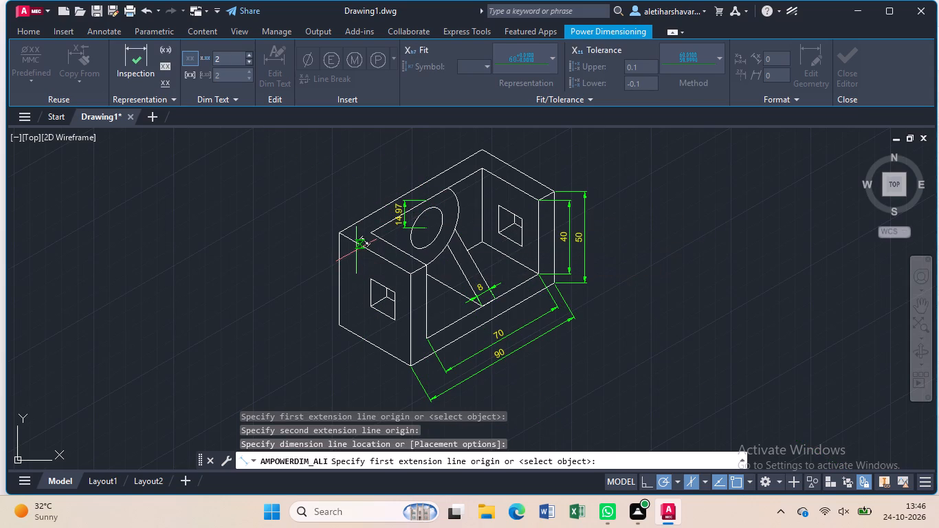
key(Escape)
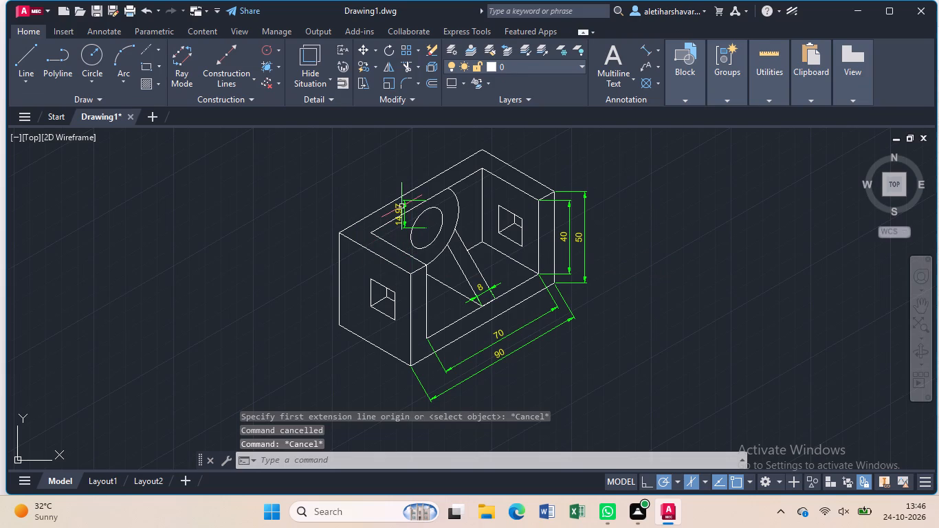
Override the text of the hole-centre height dimension with 15.
click(401, 206)
click(273, 60)
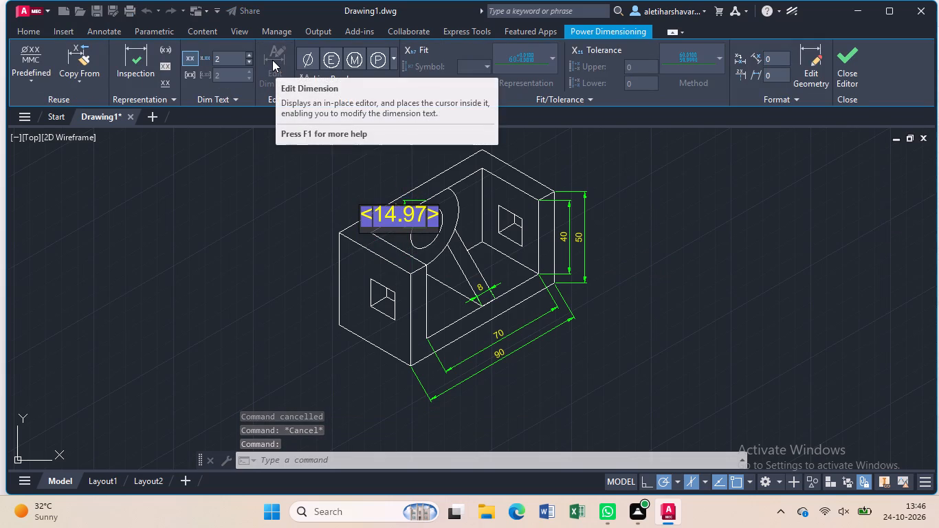
key(BackSpace)
text(15)
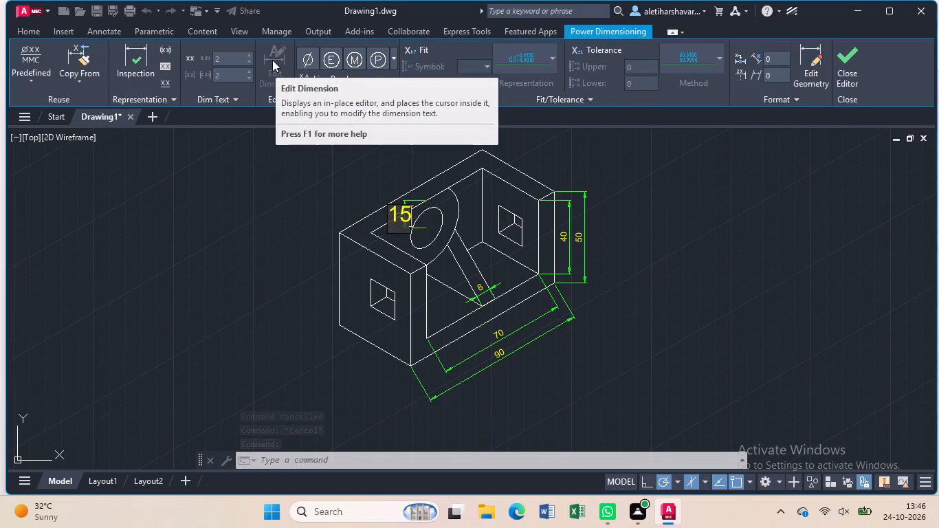
key(Return)
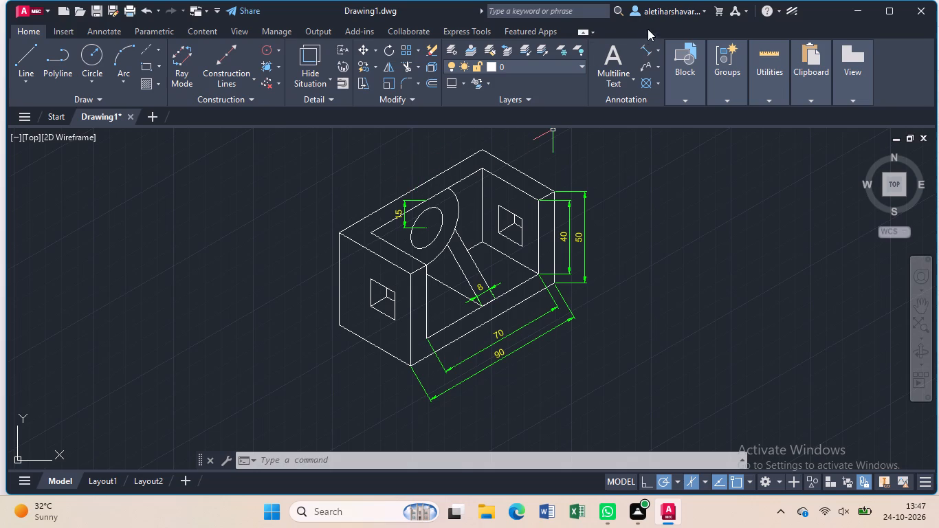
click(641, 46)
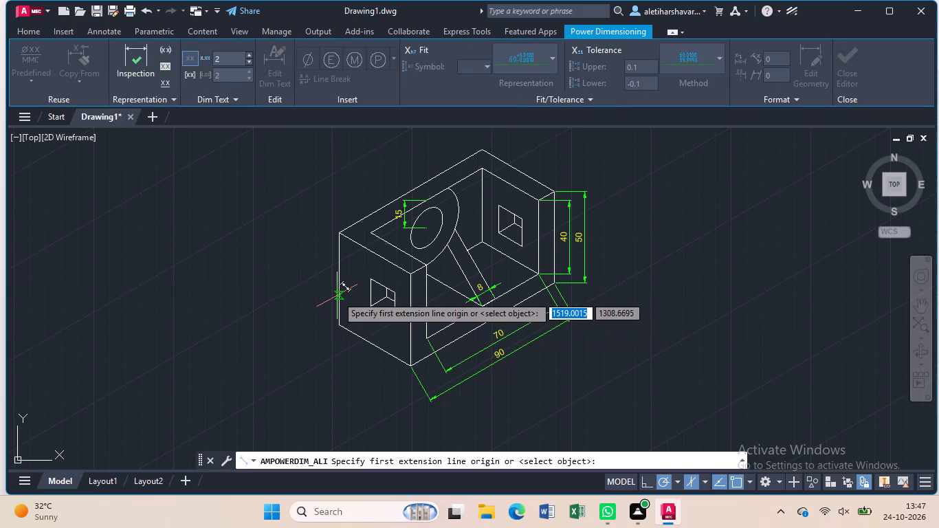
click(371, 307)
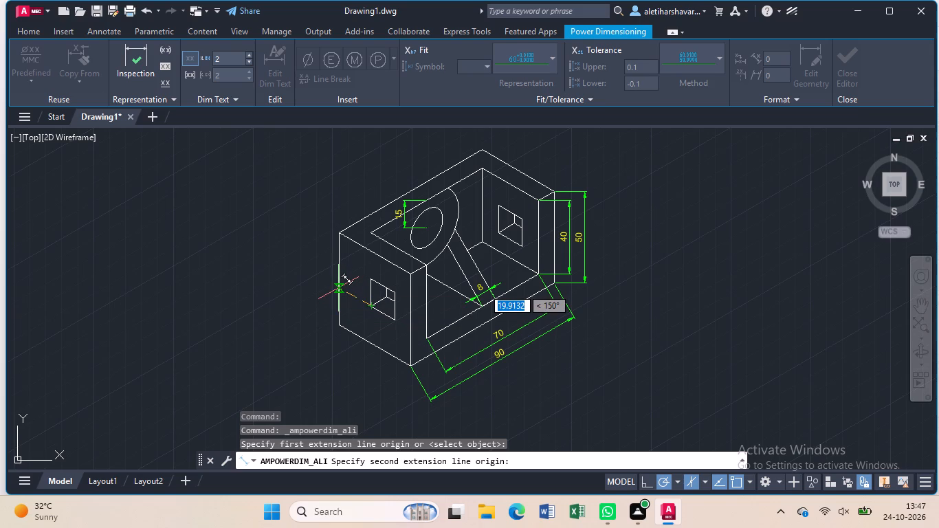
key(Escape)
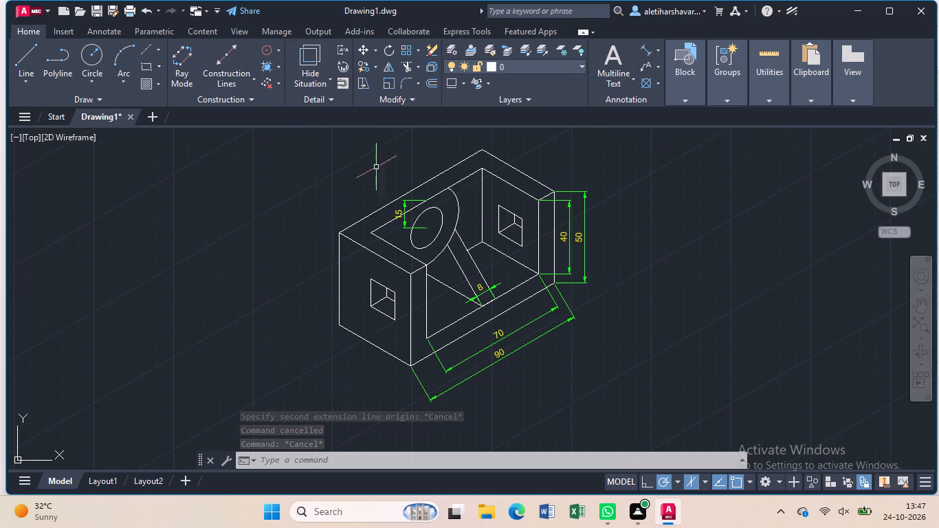
Draw a vertical line about 26 units long from the near wall opening's rear lower corner down past the bracket's bottom edge.
click(26, 52)
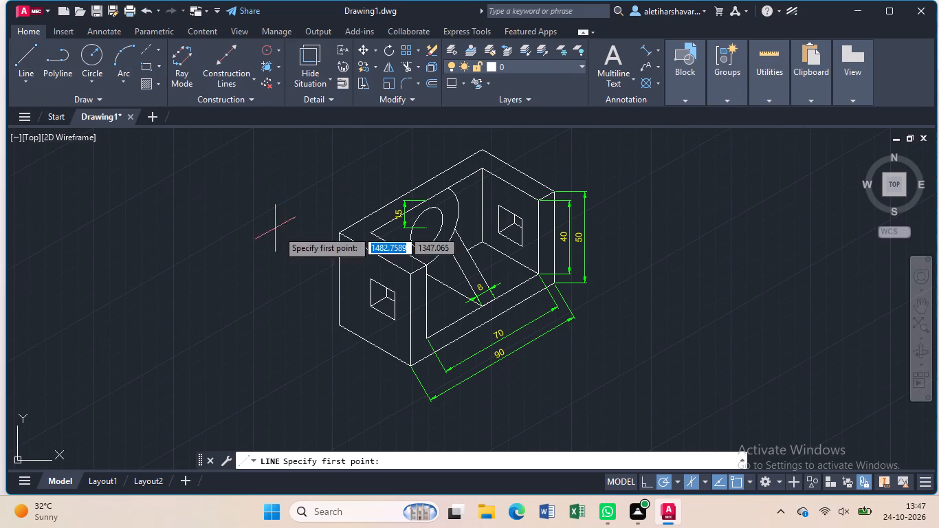
click(374, 304)
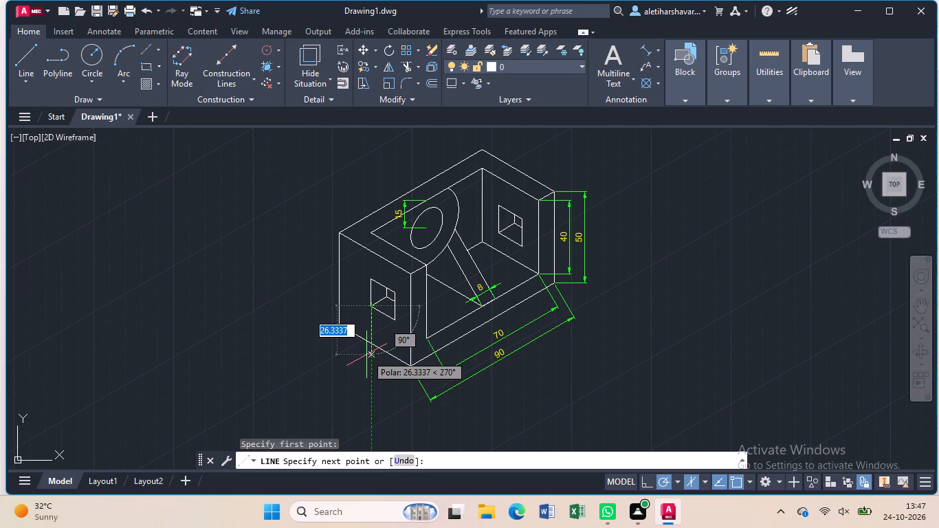
click(366, 355)
key(Escape)
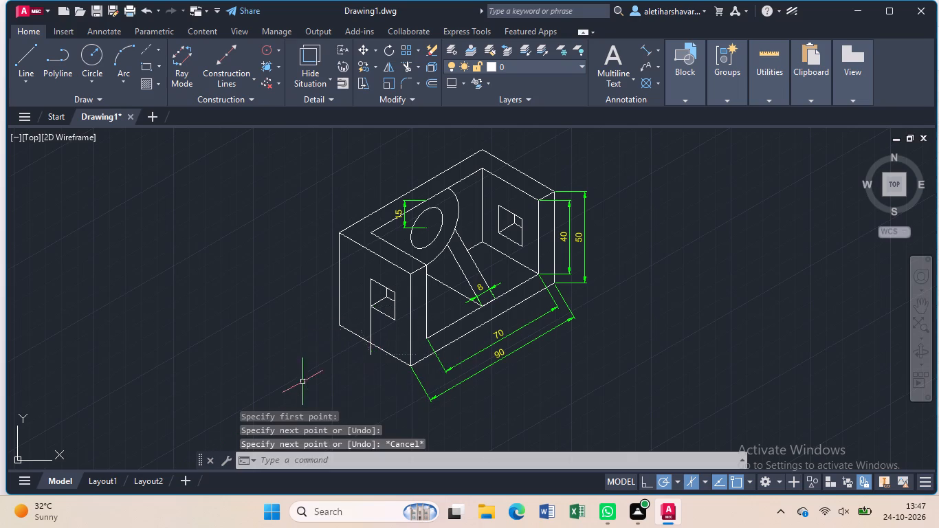
Add an aligned dimension along the near wall's bottom edge from its rear corner to the vertical projection line, placed just below the edge.
click(647, 50)
click(338, 327)
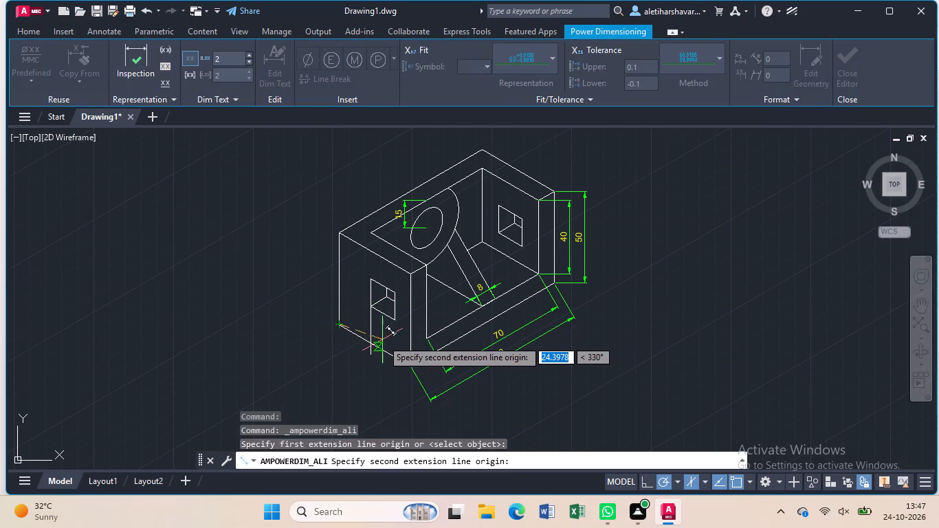
click(372, 340)
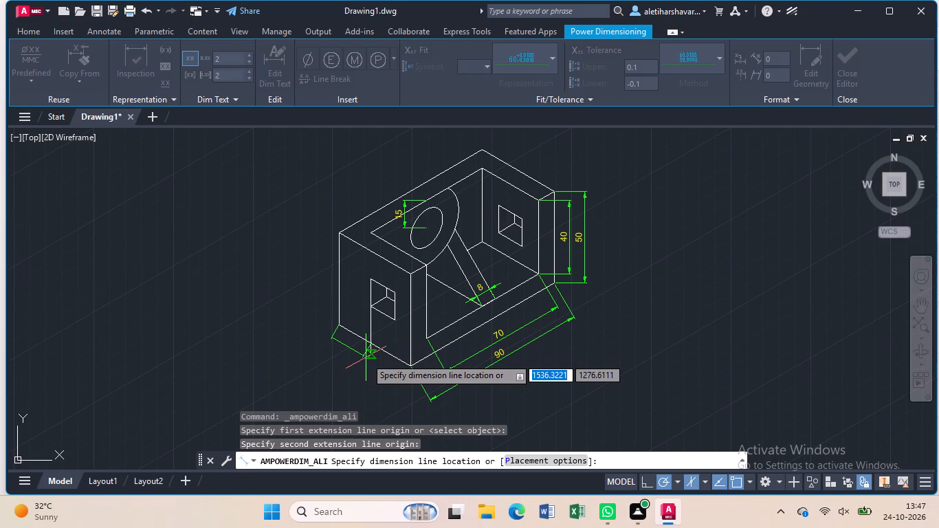
click(366, 357)
key(Return)
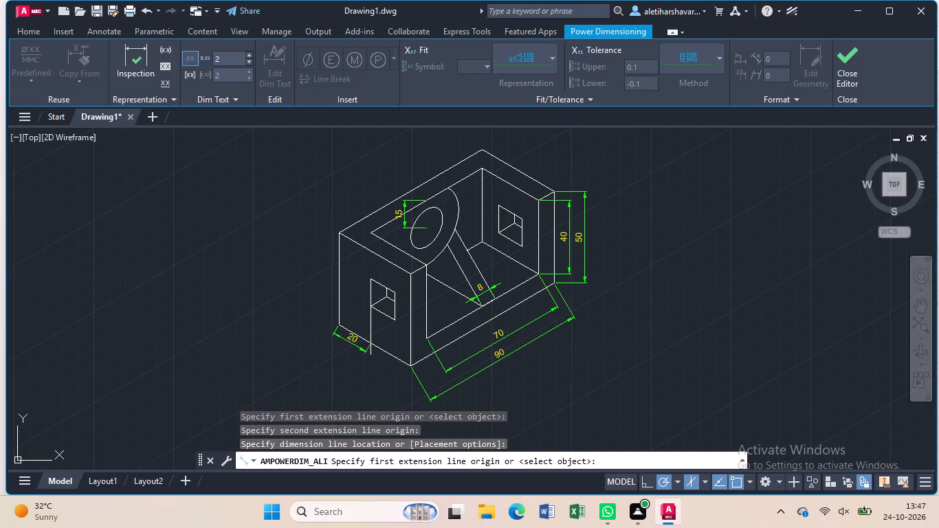
key(Escape)
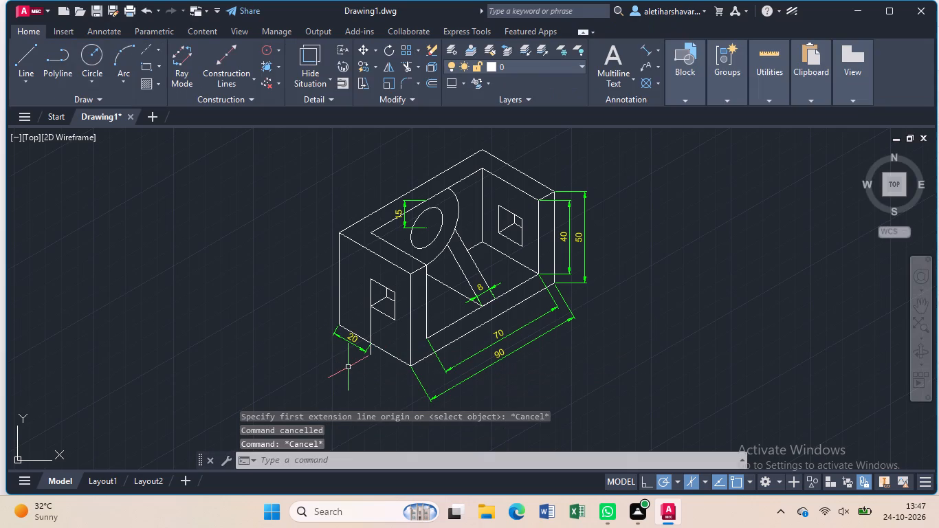
Draw a vertical line from the near wall opening's front lower corner down past the bracket's bottom edge.
key(l)
key(Return)
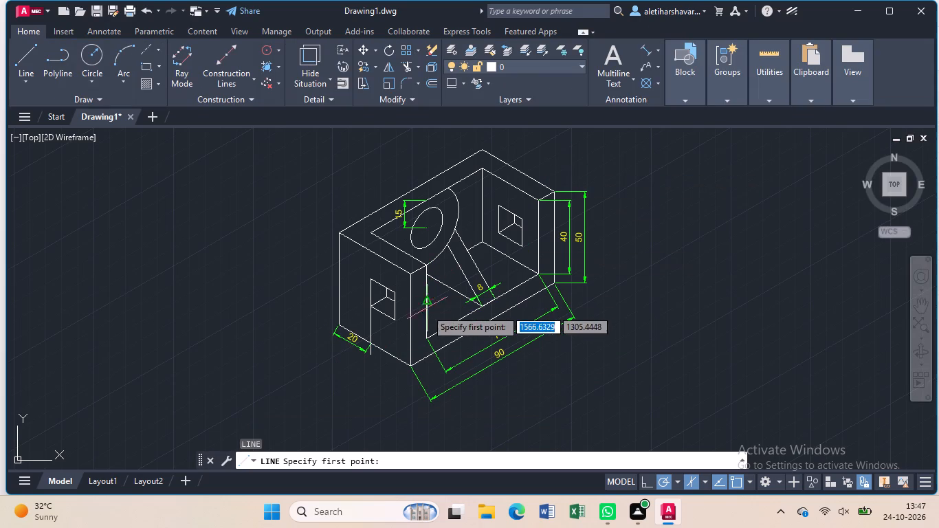
drag(393, 322, 392, 334)
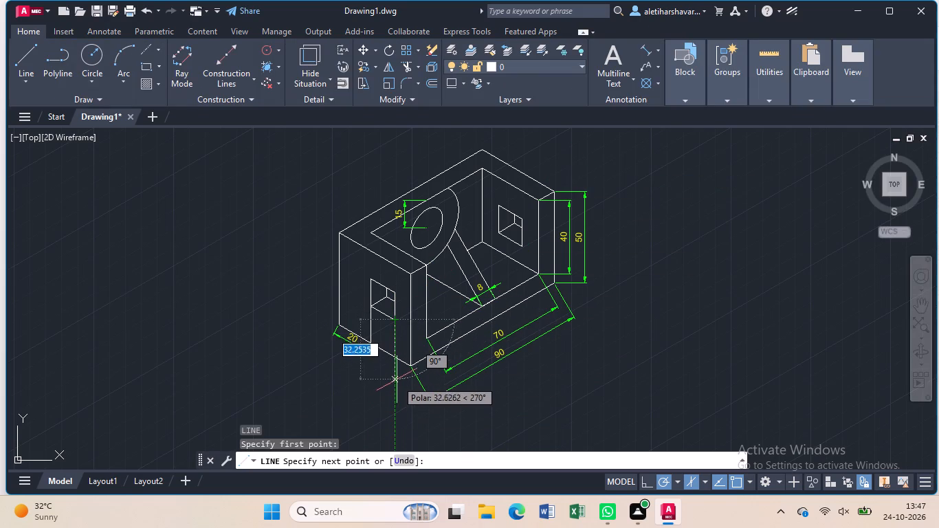
click(397, 370)
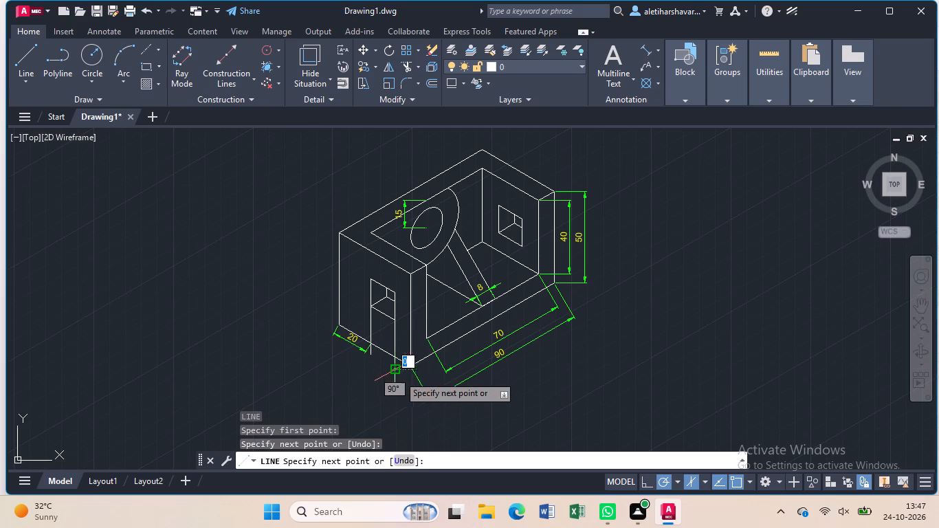
key(Escape)
Add an aligned dimension between the two projection lines along the near wall's bottom edge, placed in line with the adjacent dimension.
click(648, 41)
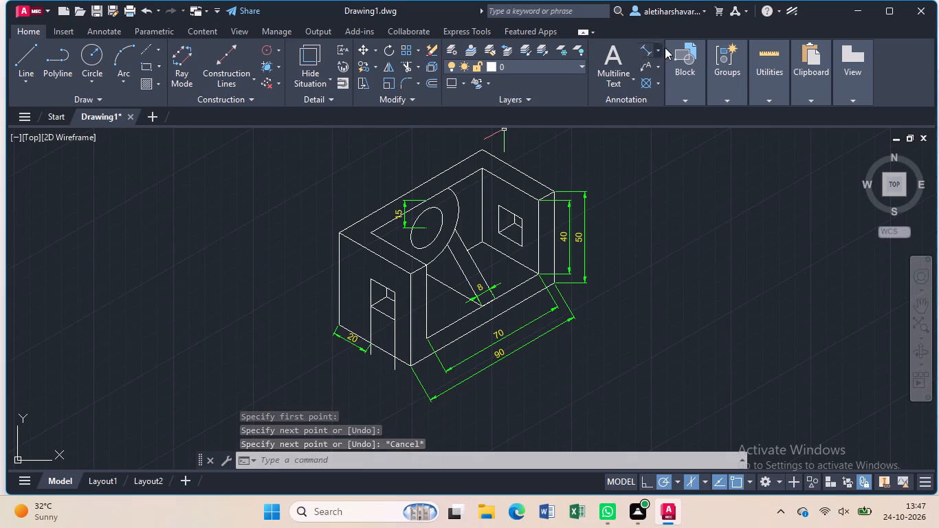
click(647, 50)
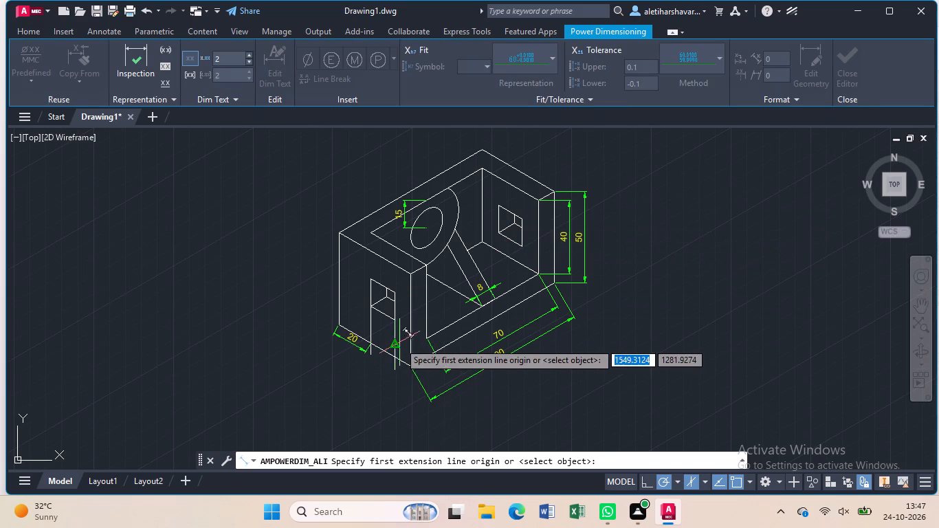
scroll(399, 342, up, 2)
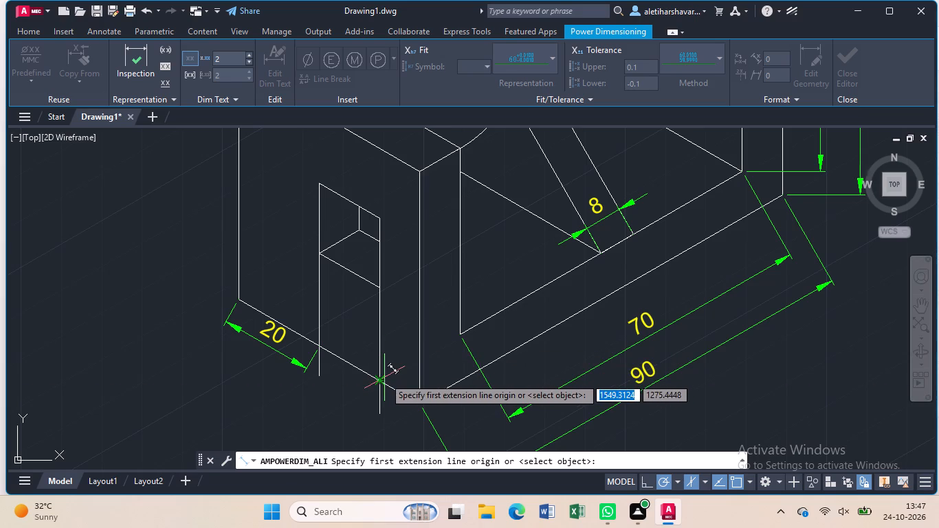
click(382, 379)
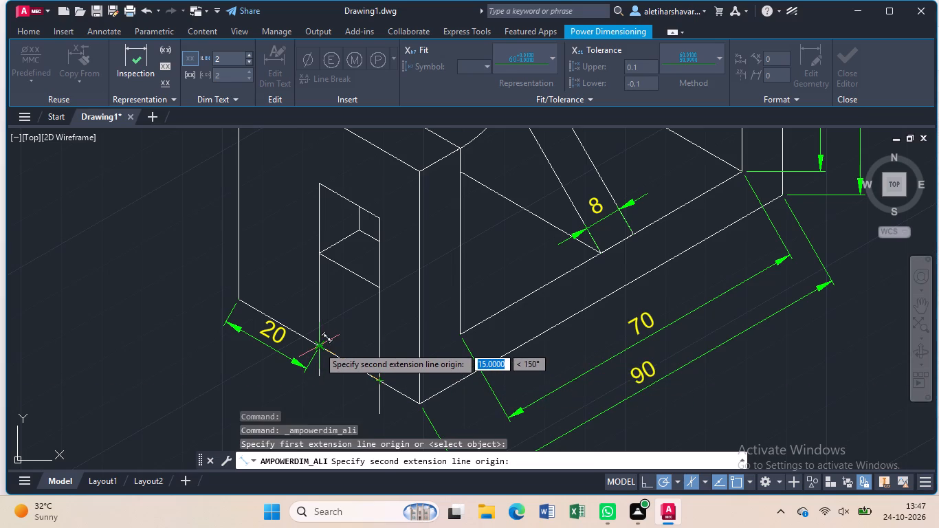
click(318, 346)
click(318, 375)
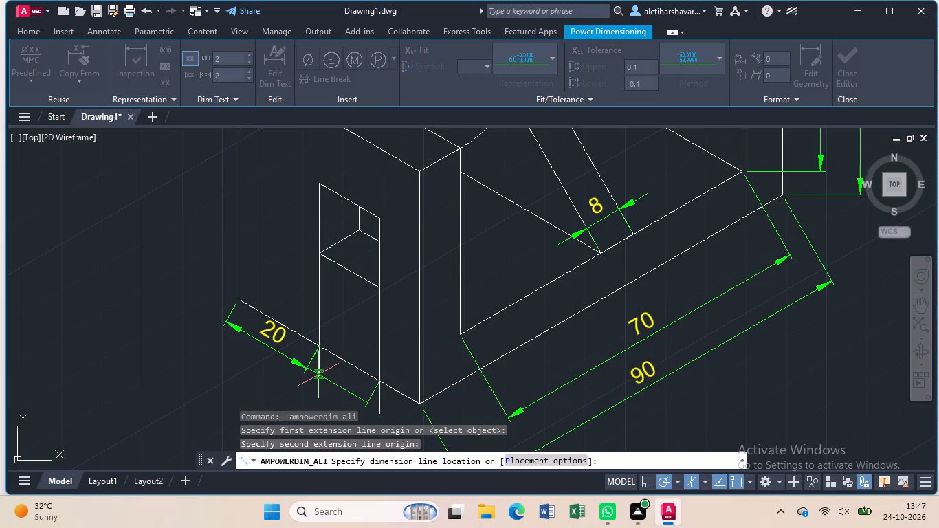
key(Return)
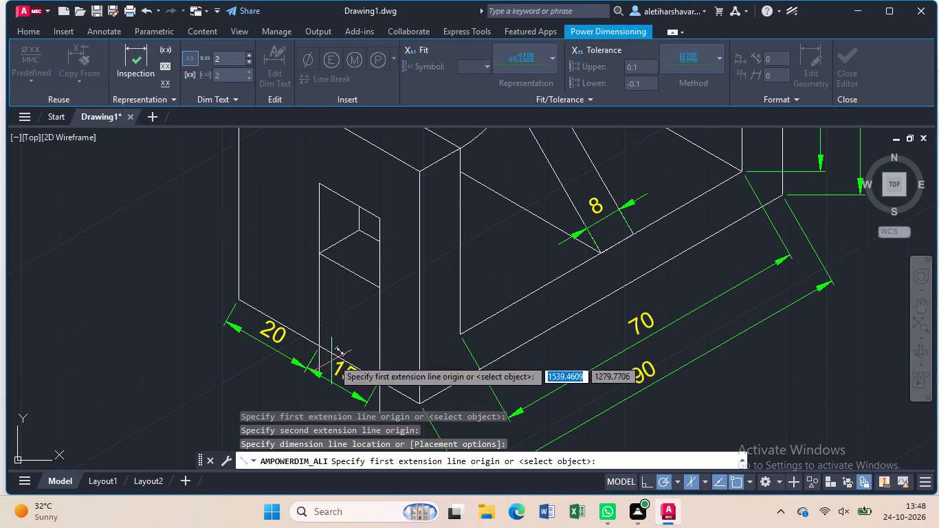
key(Escape)
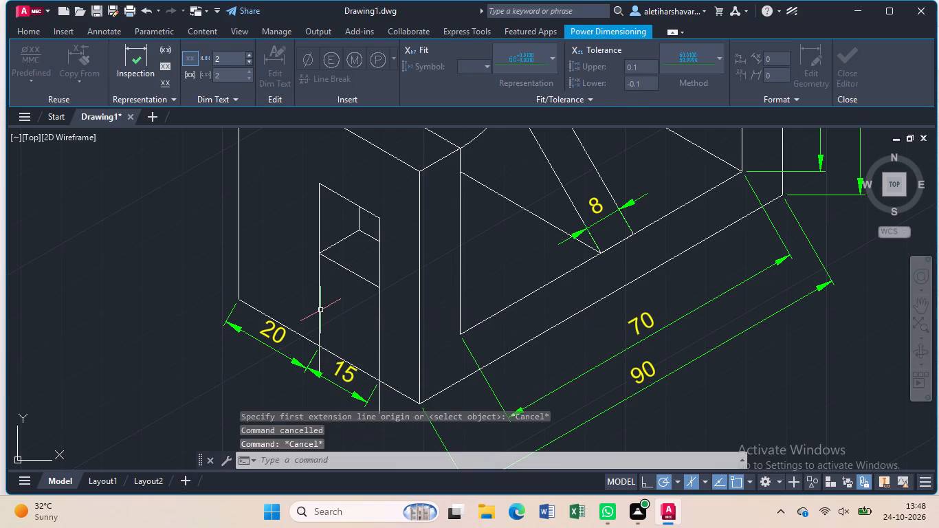
Delete the two vertical projection lines below the near wall's square opening.
click(320, 306)
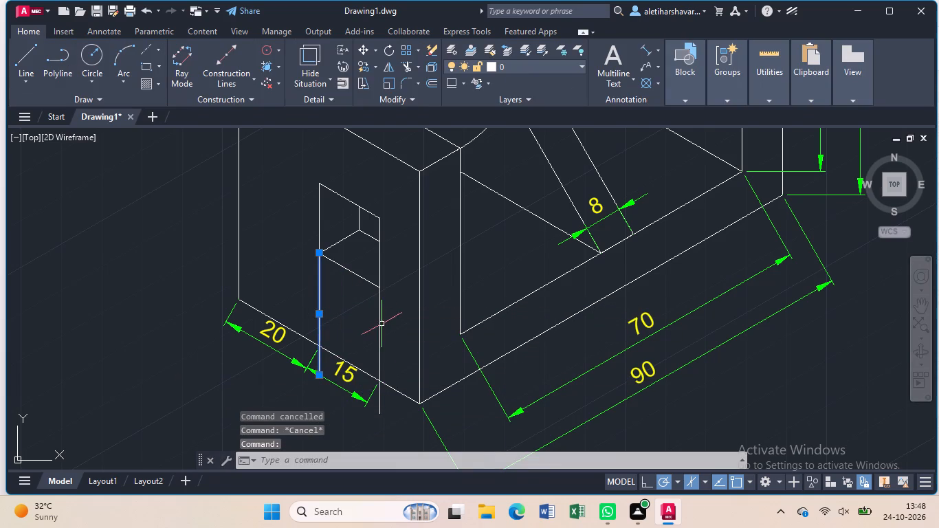
click(382, 324)
key(Delete)
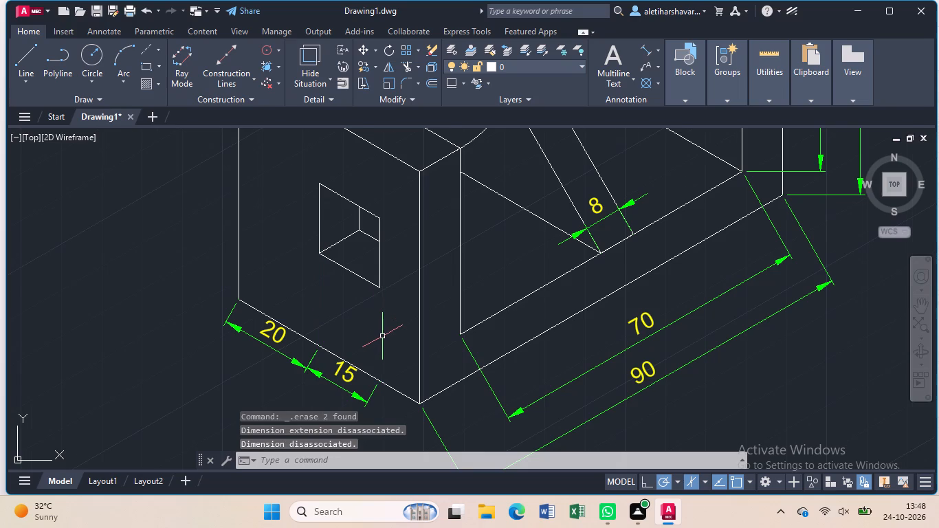
Draw a line about 23 units long at 150° from the near wall opening's rear upper corner past the wall's rear vertical edge.
scroll(383, 336, down, 1)
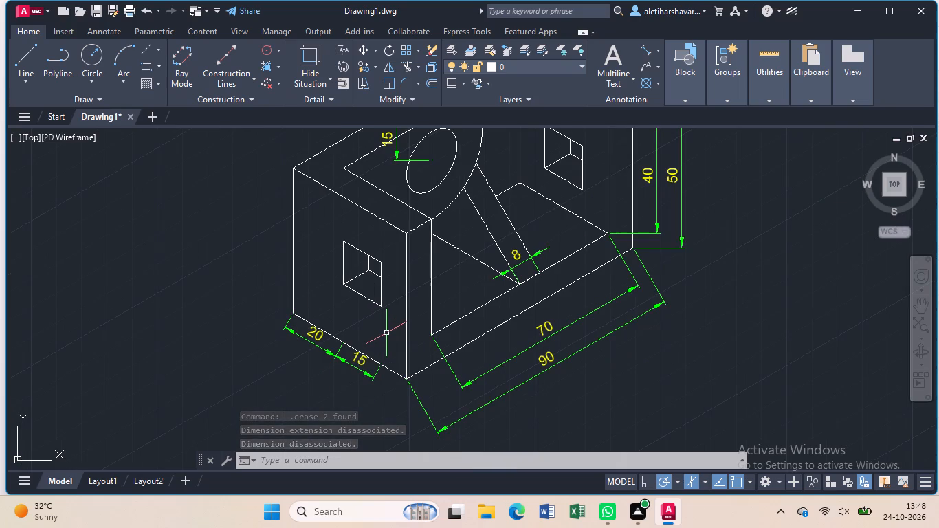
scroll(403, 324, down, 1)
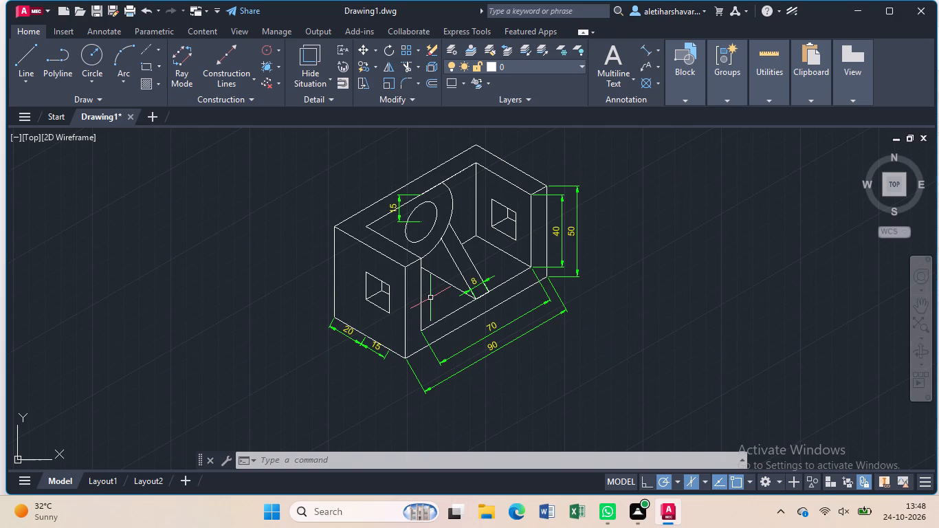
key(l)
key(Return)
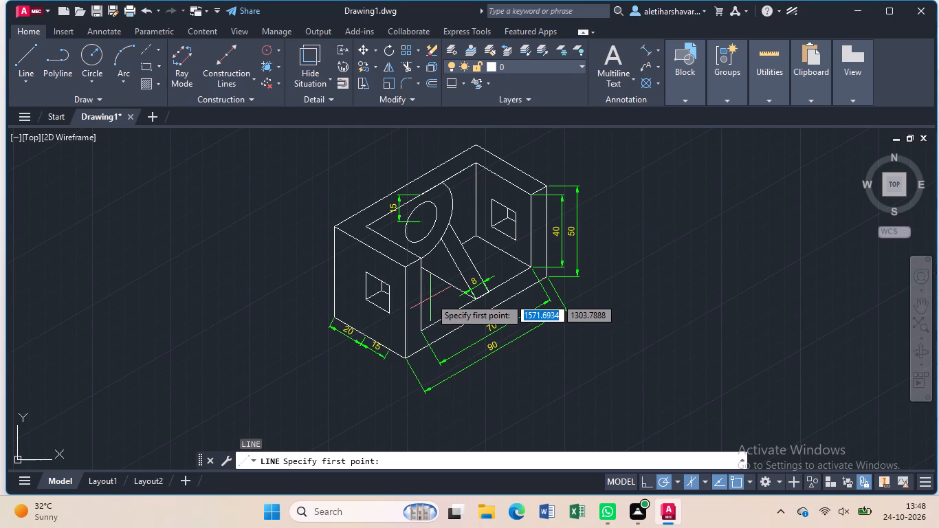
scroll(363, 304, up, 2)
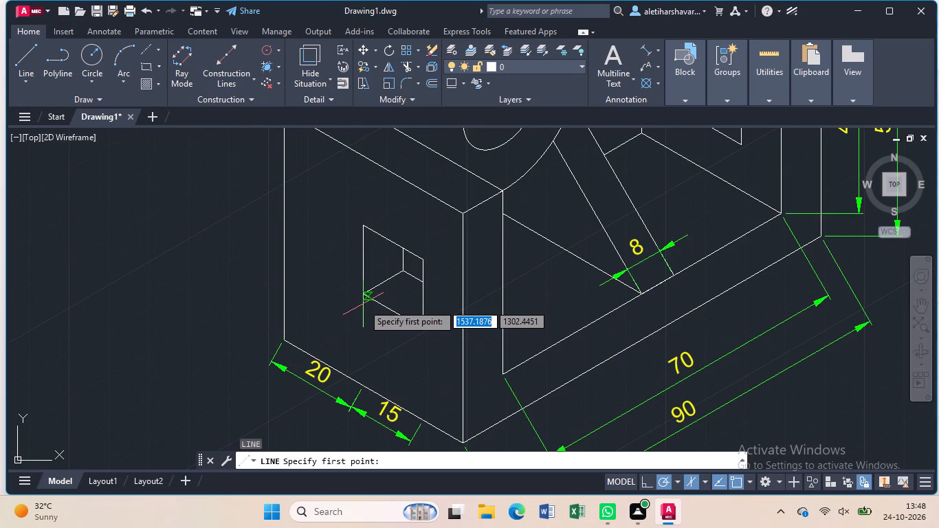
click(363, 225)
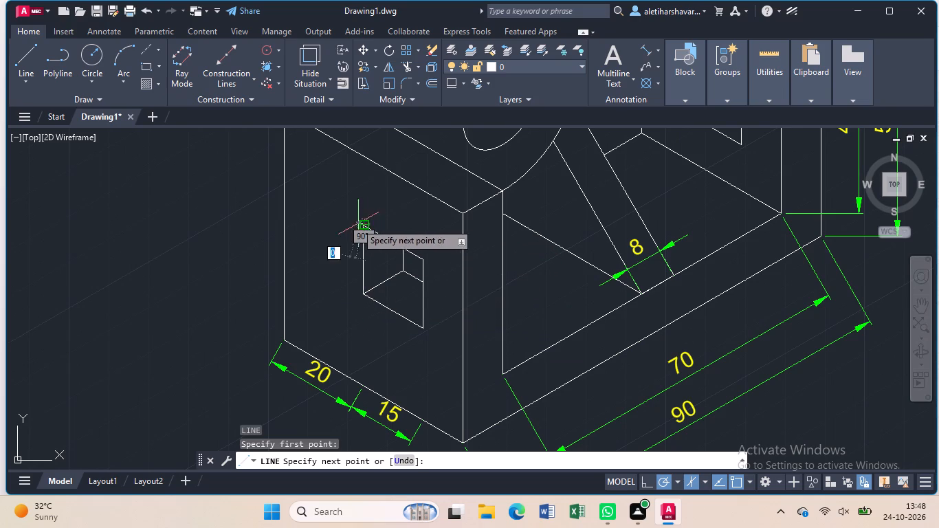
click(275, 170)
key(Escape)
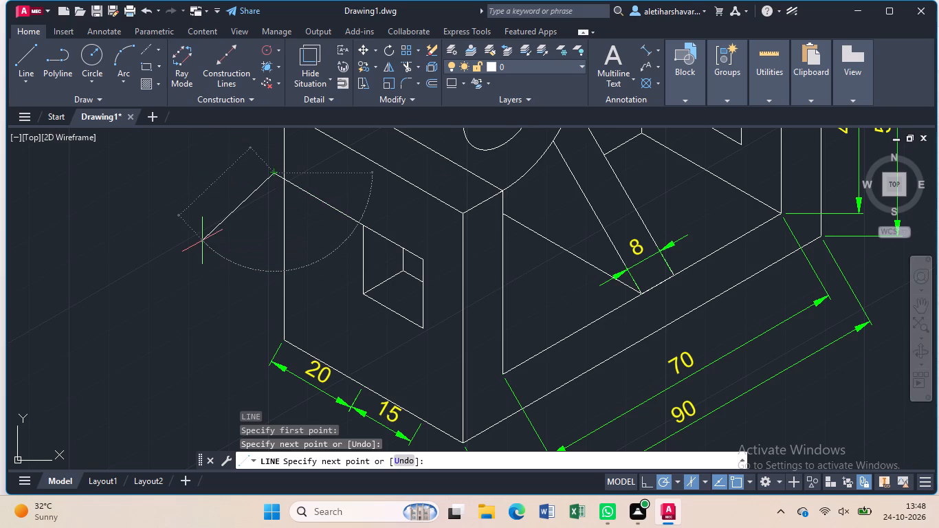
Draw a line about 21 units long at 150° from the near wall opening's rear lower corner past the wall's rear vertical edge.
click(28, 63)
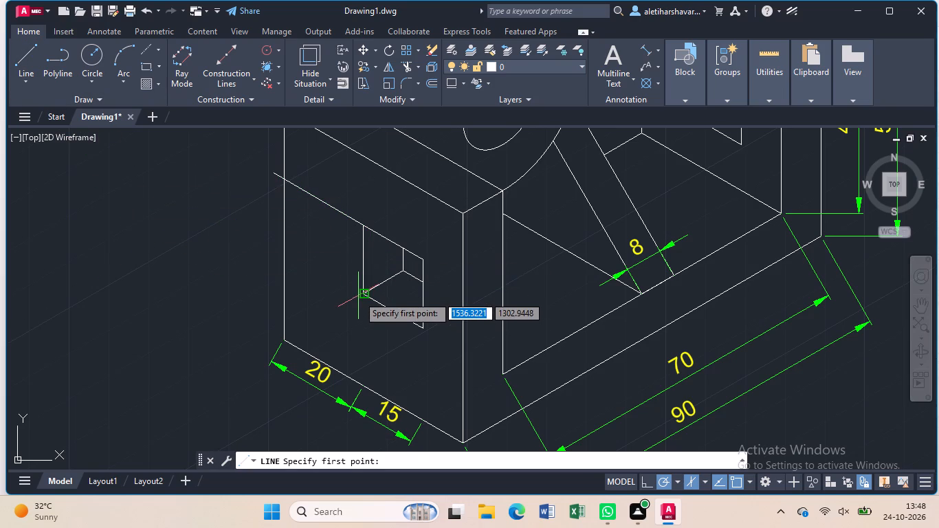
click(365, 297)
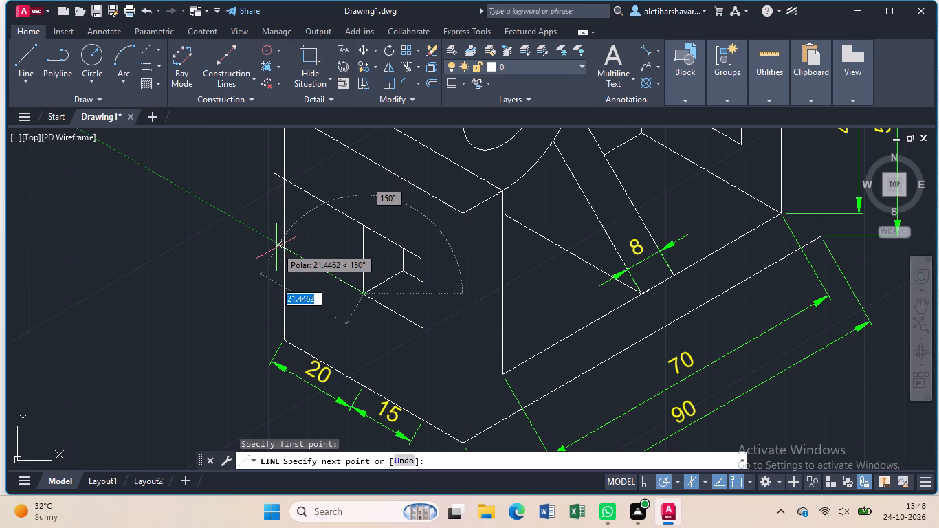
click(276, 247)
key(Escape)
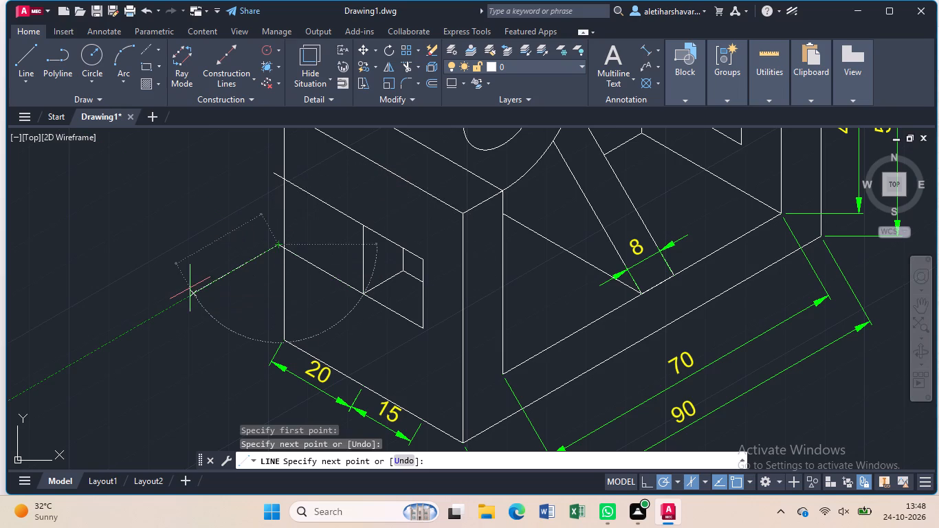
Add an aligned dimension along the near wall's rear vertical edge from its bottom corner to the lower projection line, placed outside the bracket.
click(645, 52)
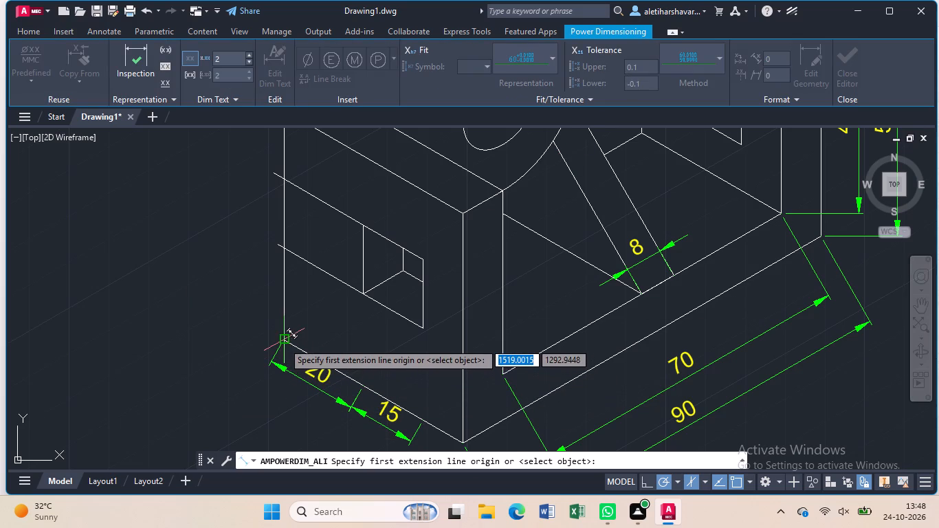
click(283, 342)
click(283, 250)
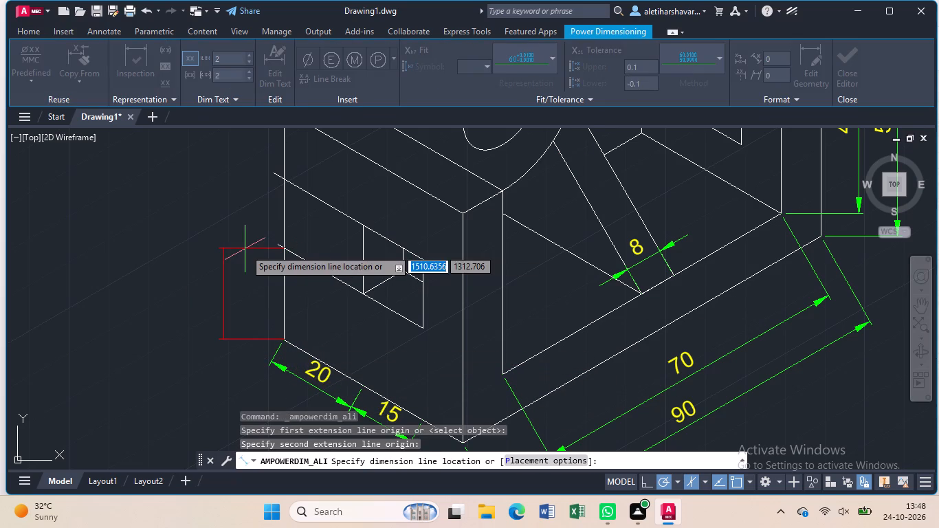
click(244, 249)
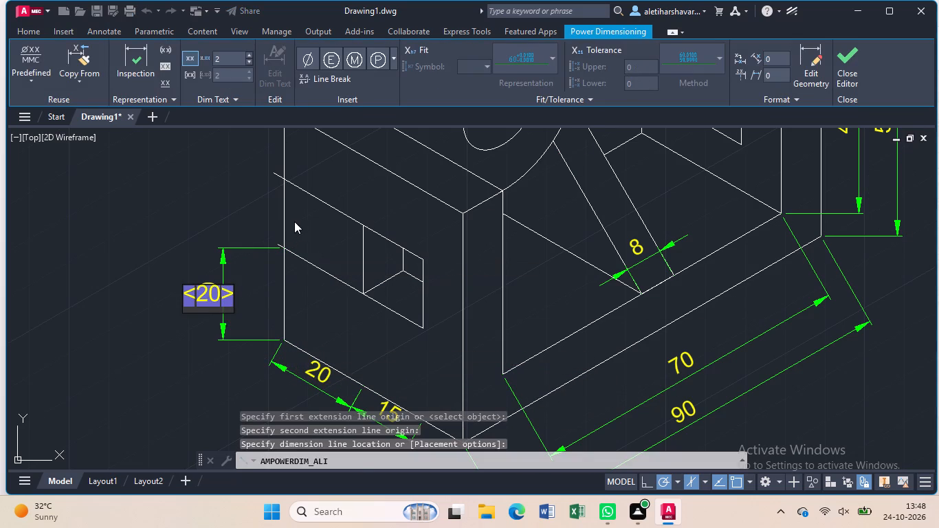
key(Return)
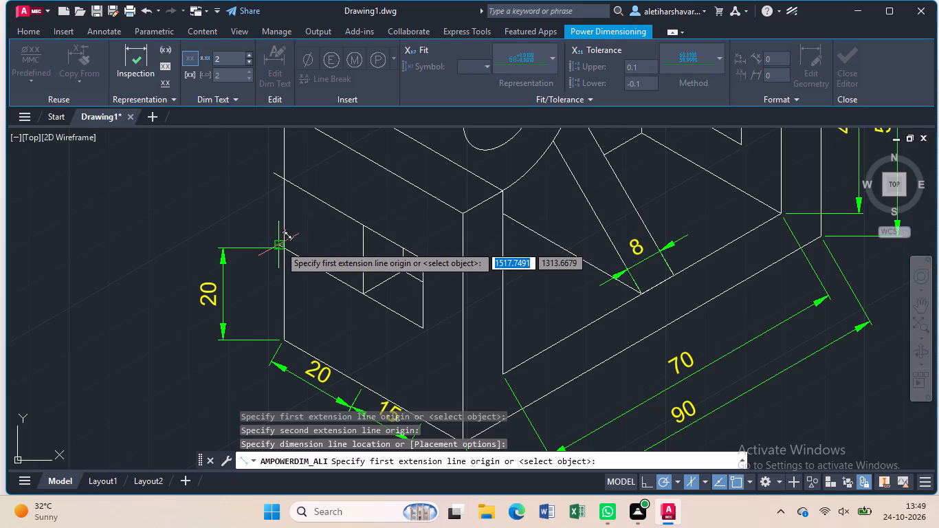
Add an aligned dimension between the two projection lines along the near wall's rear vertical edge, placed just outside the edge.
click(282, 245)
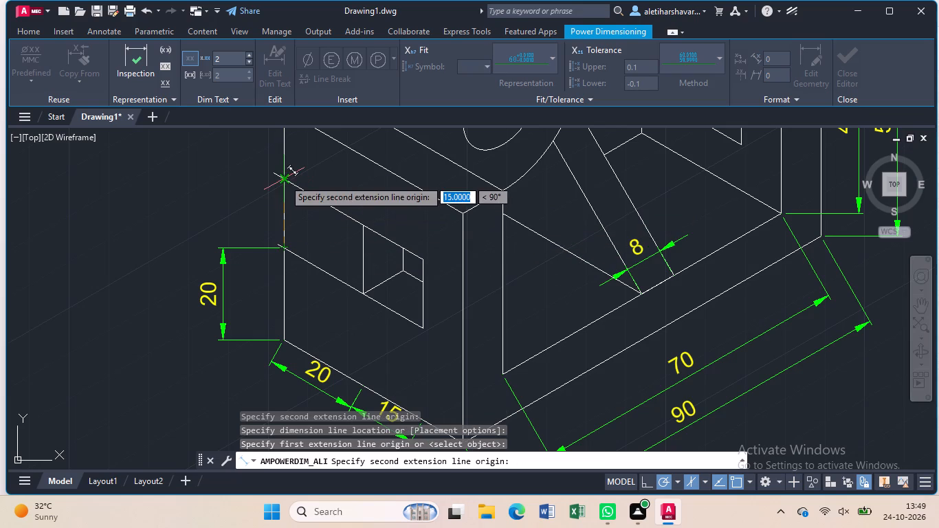
click(284, 179)
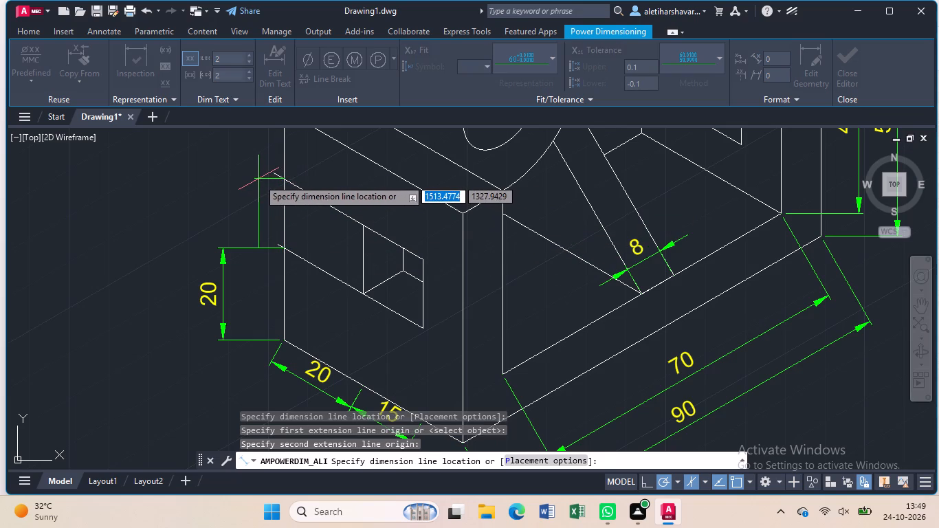
click(258, 179)
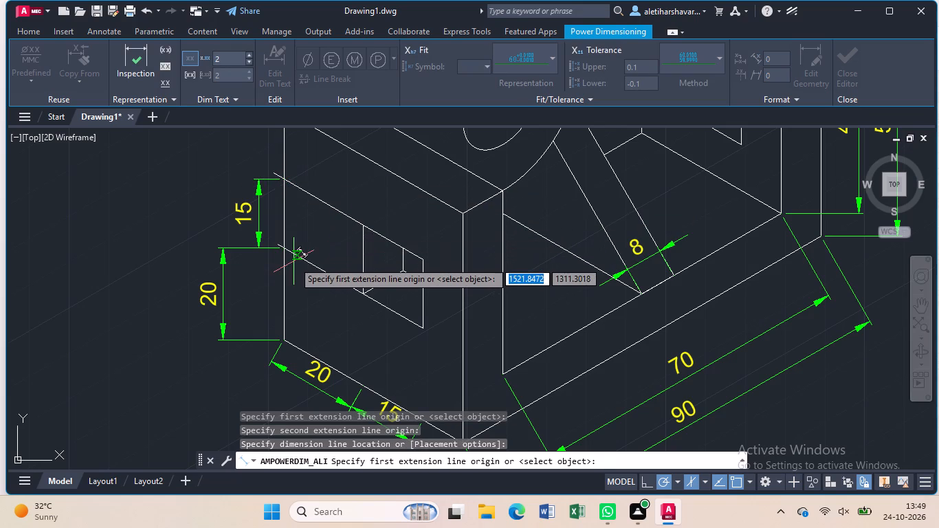
key(Escape)
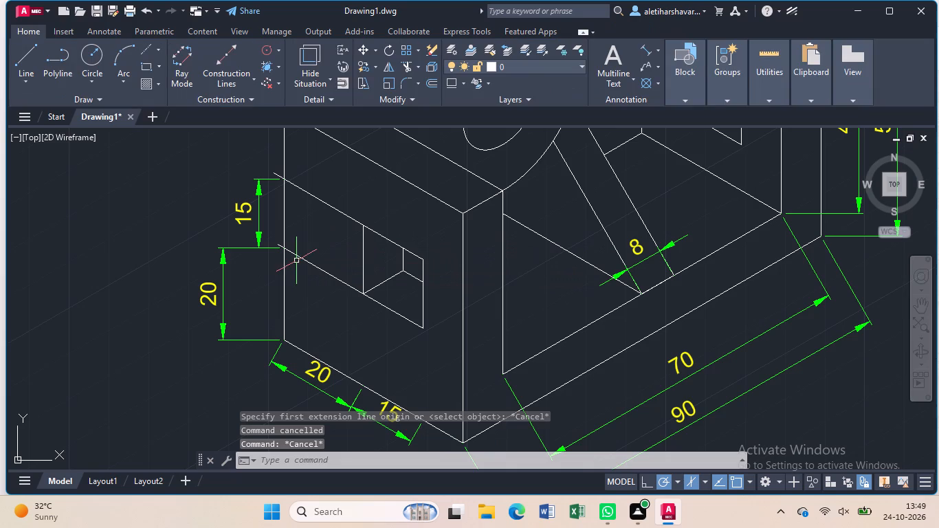
Delete the two slanted projection lines between the near wall's opening and its rear vertical edge.
click(305, 263)
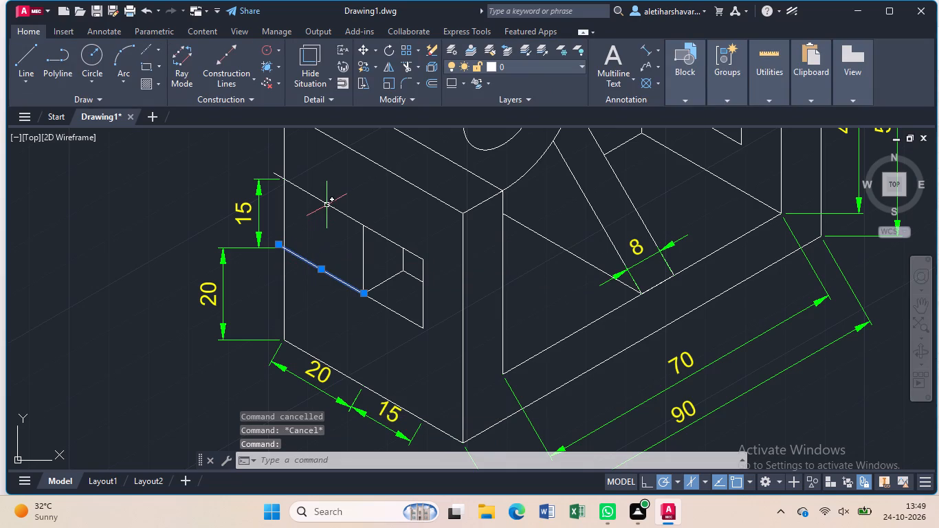
click(327, 205)
key(Delete)
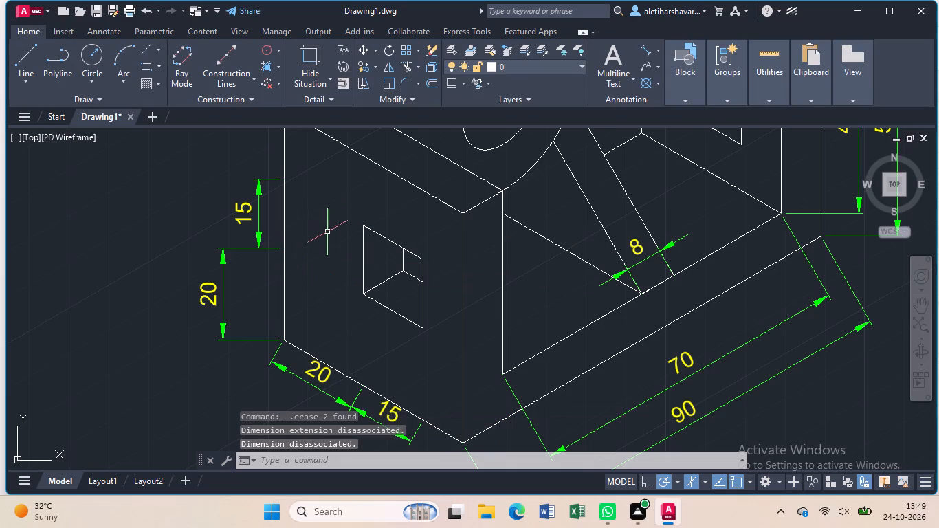
Move the vertical 20 dimension closer to the near wall, in line with the vertical 15 dimension above it.
click(222, 329)
click(209, 292)
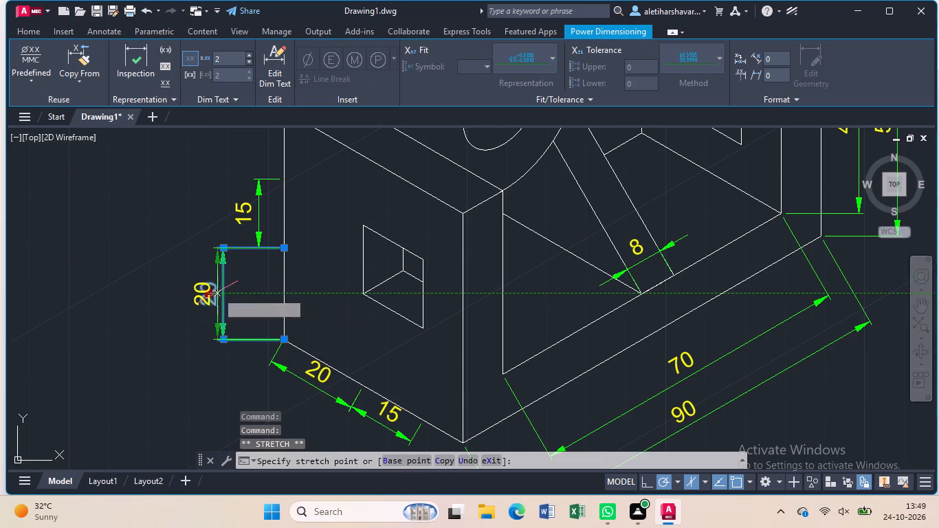
click(258, 290)
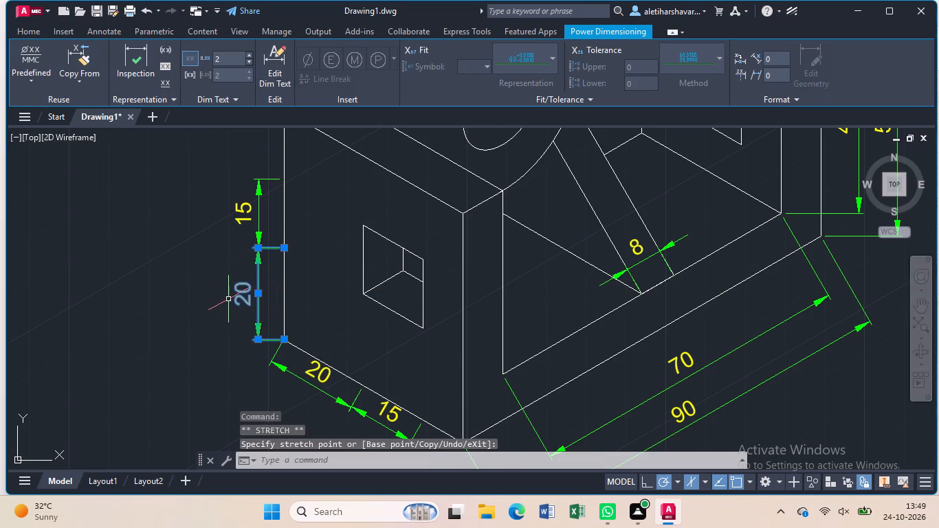
key(Escape)
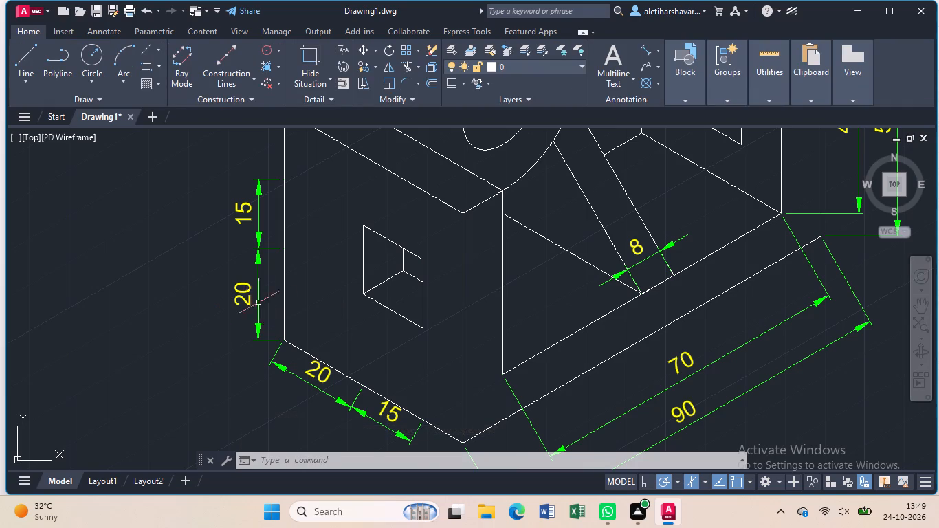
Add an aligned dimension along the far wall's outer top edge from its rear corner to its front corner, placed just outside the edge.
scroll(576, 252, down, 2)
middle_drag(592, 204, 591, 203)
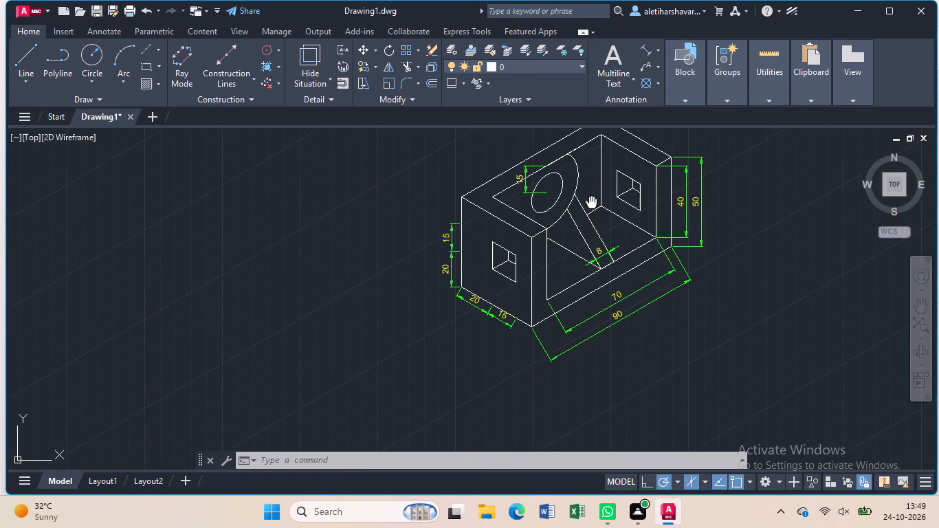
middle_drag(591, 203, 508, 255)
scroll(460, 234, up, 1)
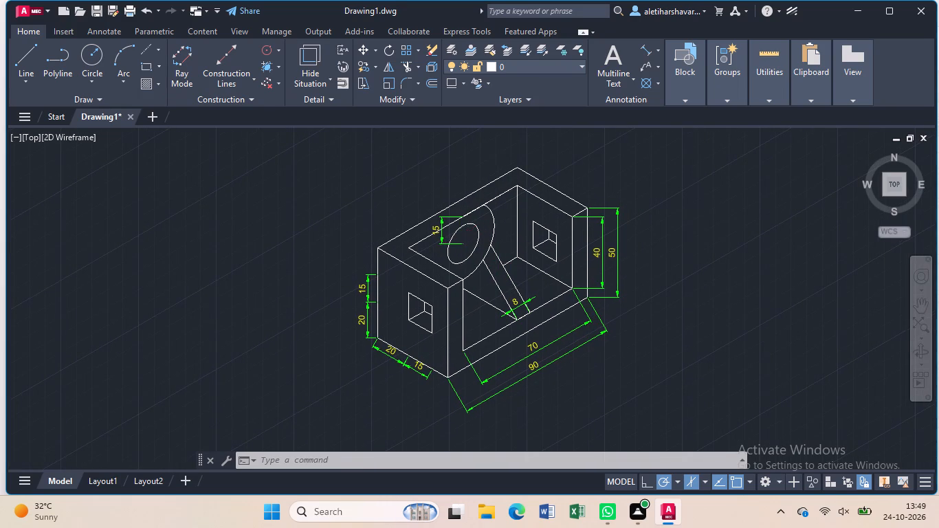
scroll(460, 234, up, 2)
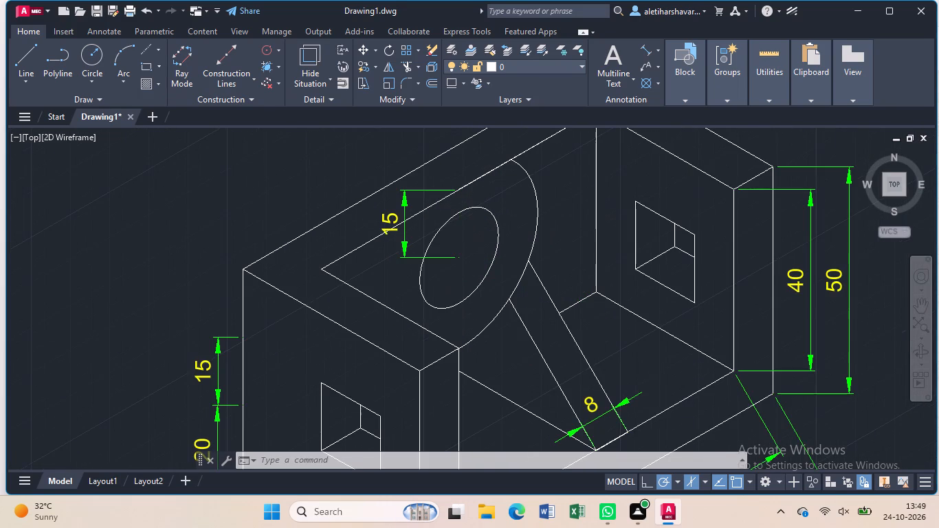
scroll(588, 227, down, 1)
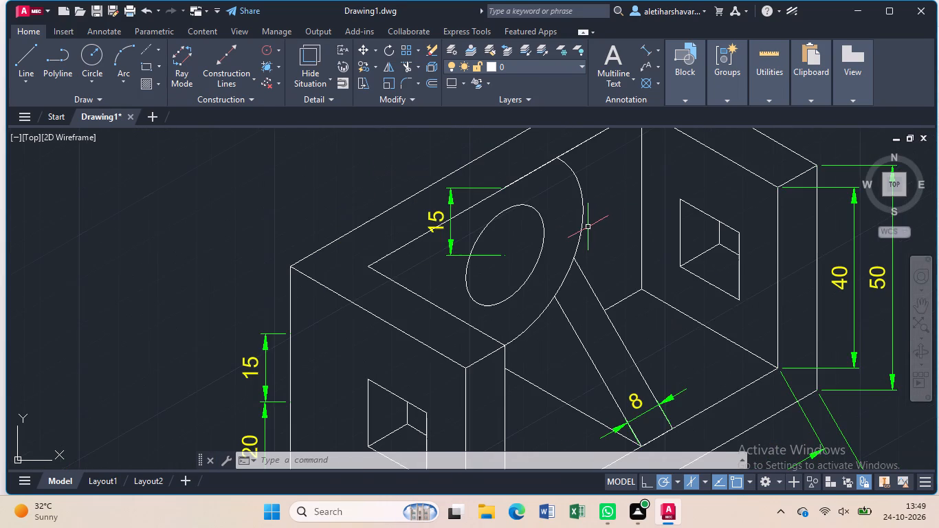
scroll(588, 227, down, 1)
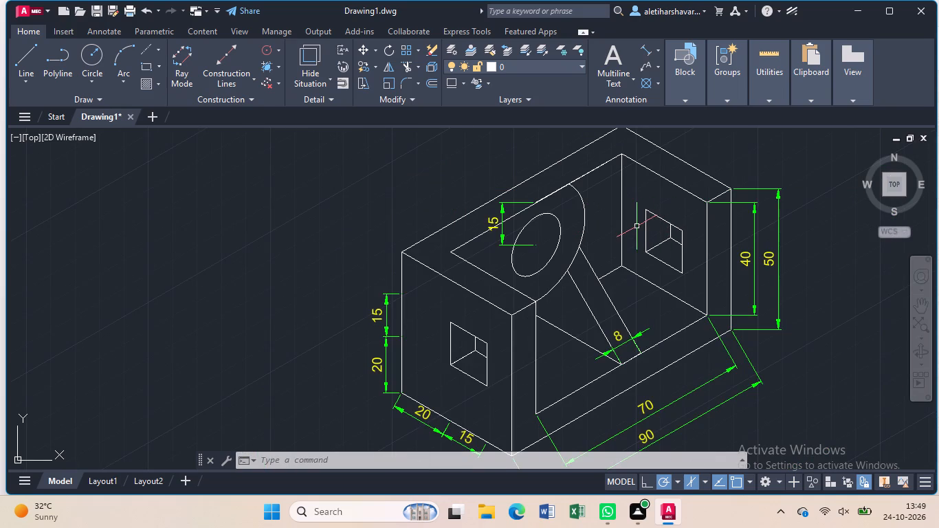
middle_drag(635, 226, 599, 326)
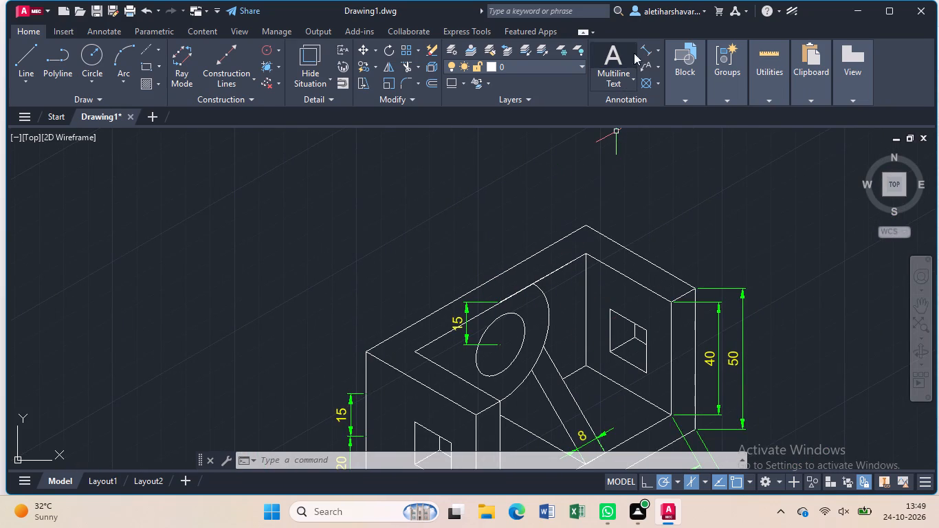
click(645, 49)
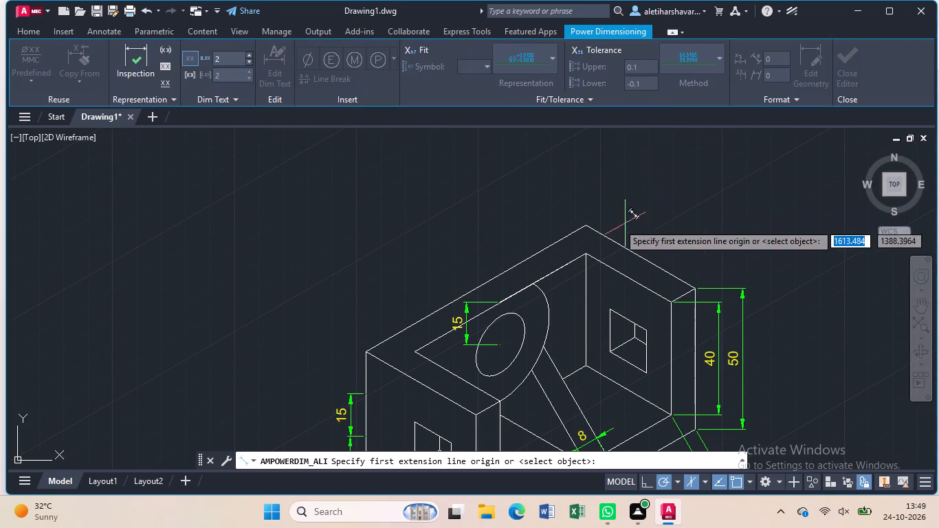
click(586, 223)
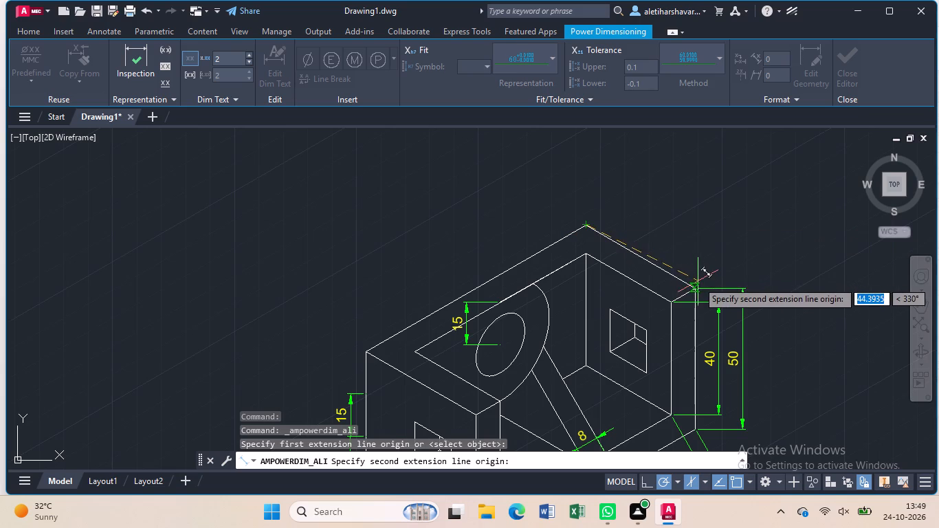
click(696, 287)
click(707, 278)
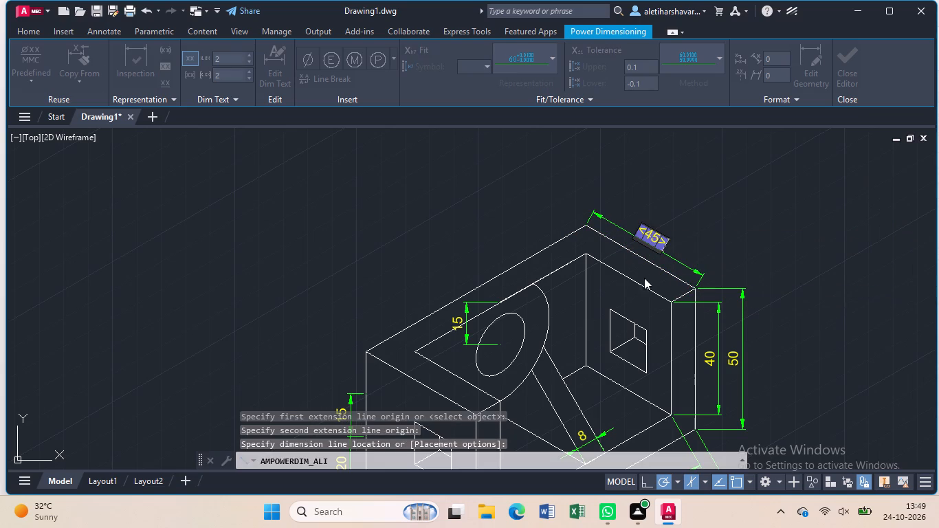
key(Return)
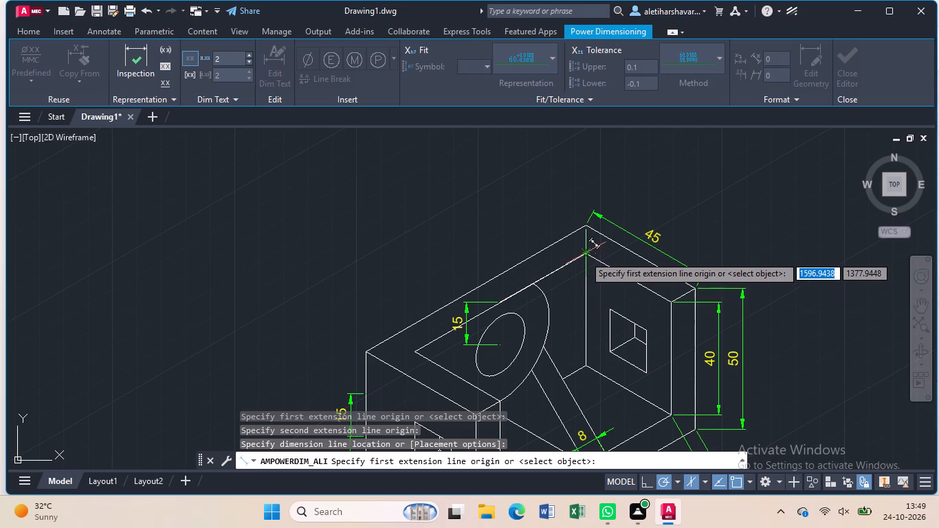
Add an aligned dimension along the far wall's inner top edge from its rear corner to its front corner, placed inside the outer-edge dimension.
scroll(584, 255, up, 2)
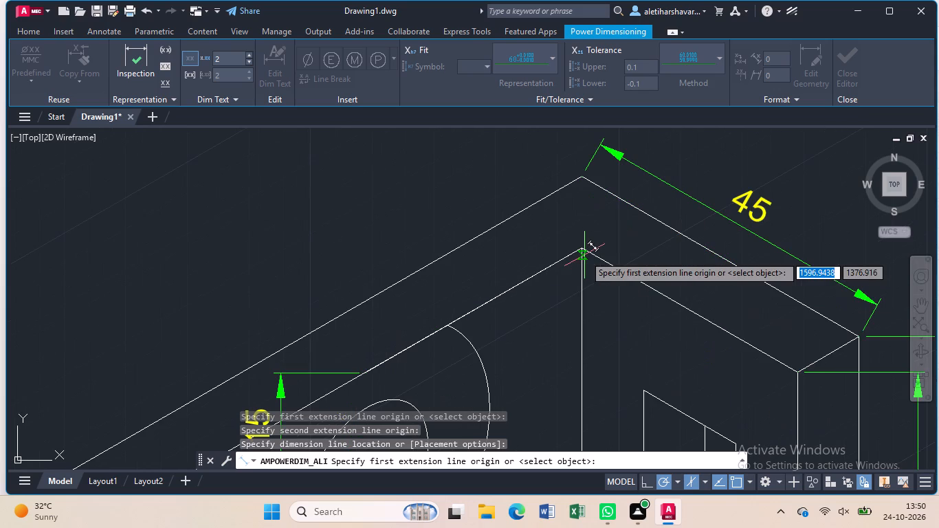
click(582, 250)
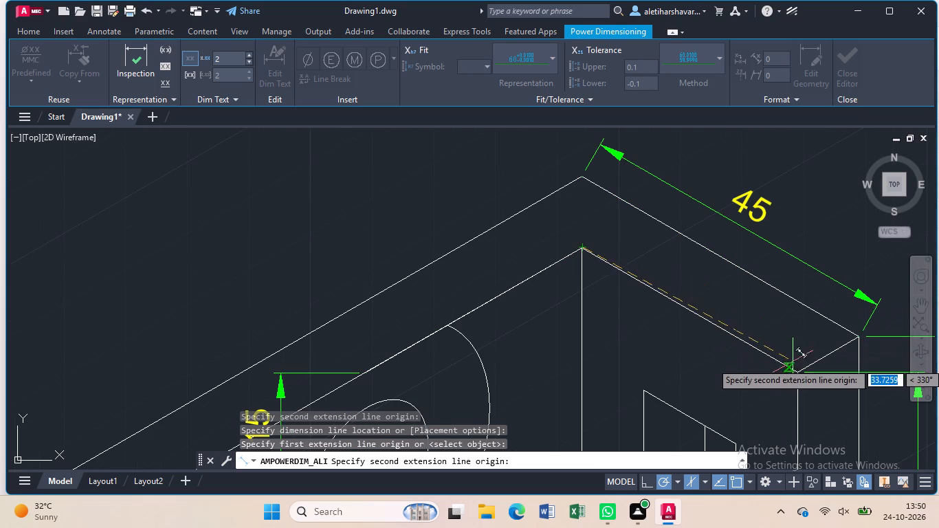
click(799, 373)
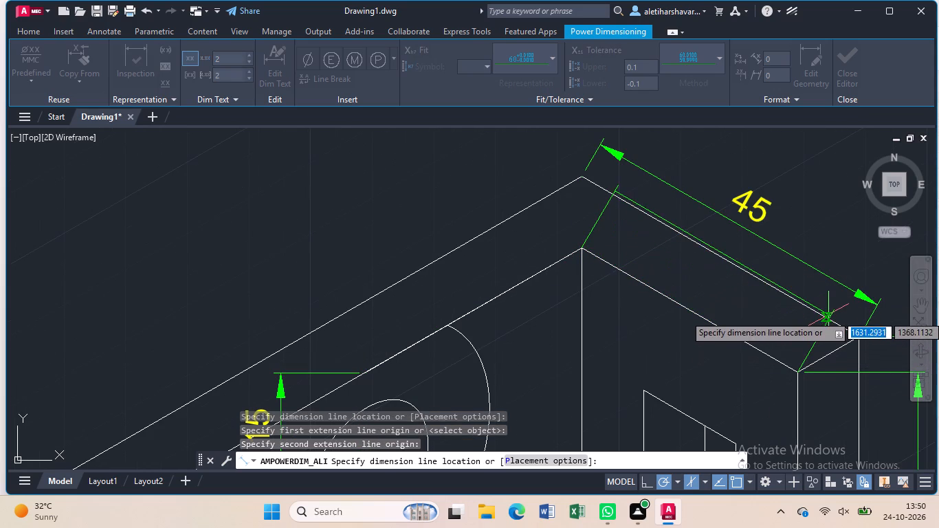
click(828, 315)
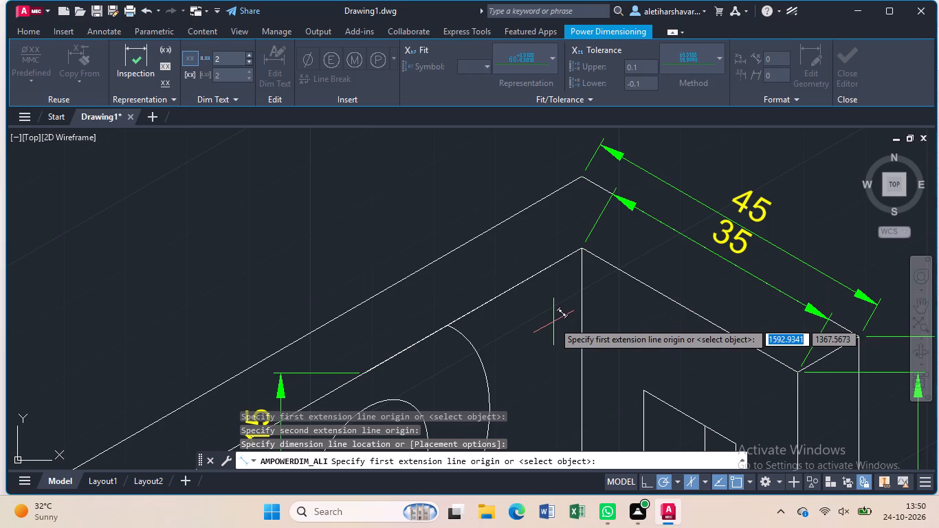
scroll(553, 322, down, 1)
key(Escape)
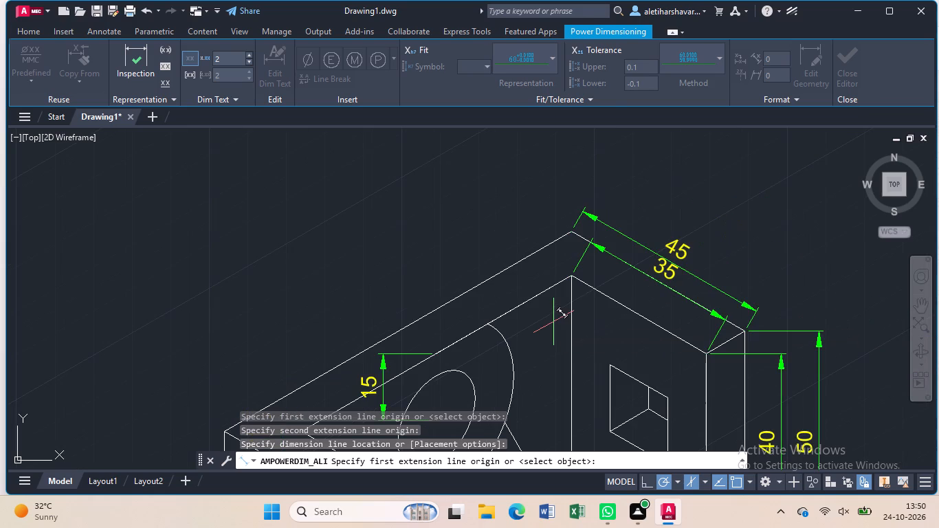
Move the far wall's 45 dimension outward about 3.9 units and its 35 dimension outward about 2 units, both at 60°, to space them apart.
click(705, 281)
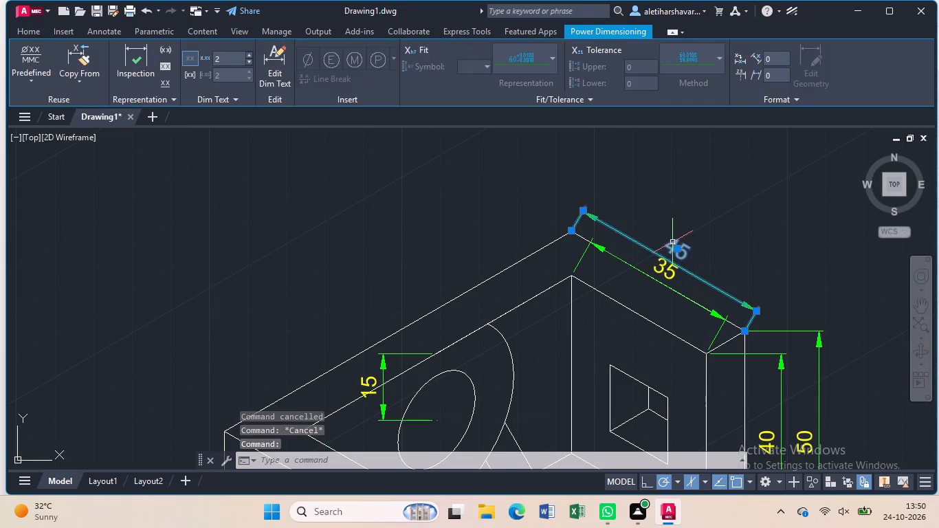
click(676, 250)
click(689, 236)
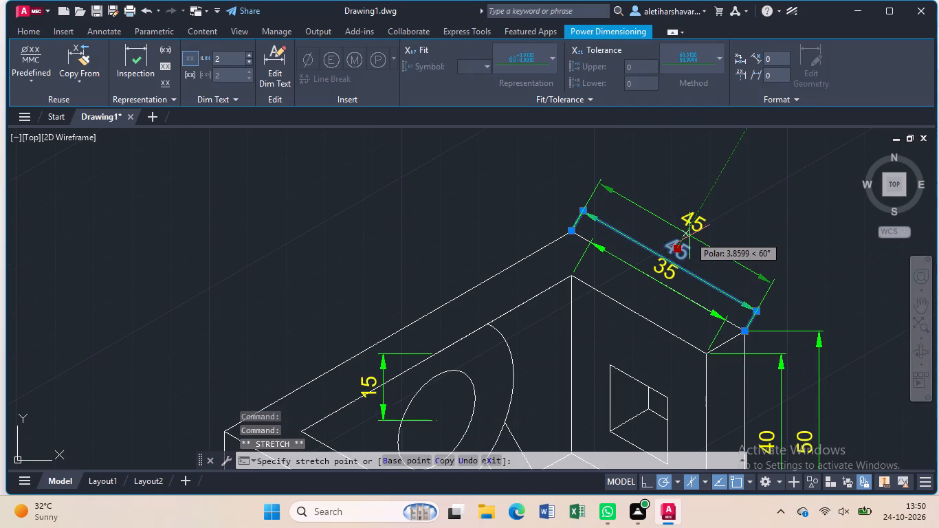
click(661, 285)
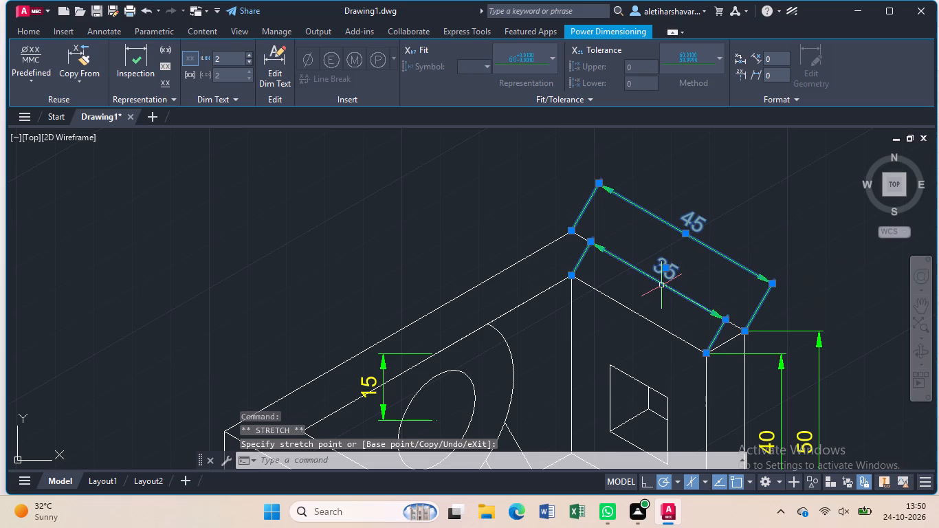
click(663, 269)
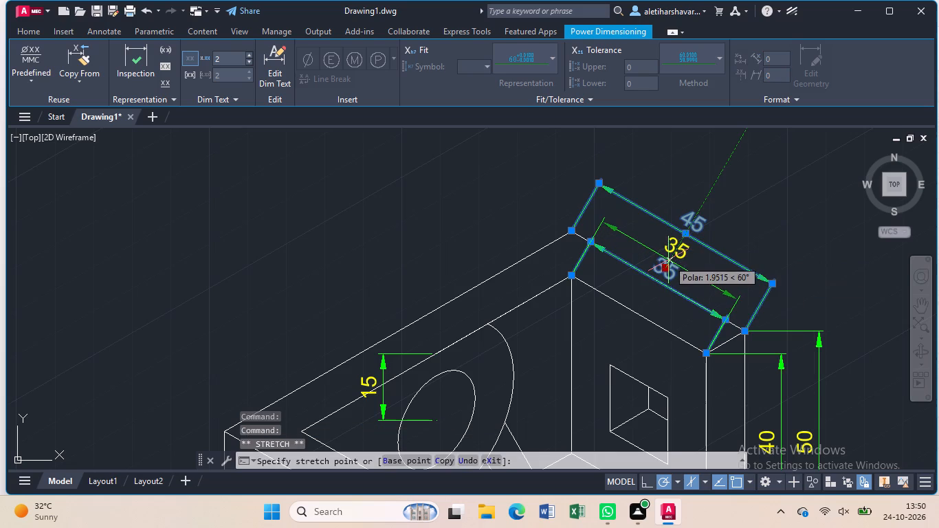
click(668, 260)
key(Escape)
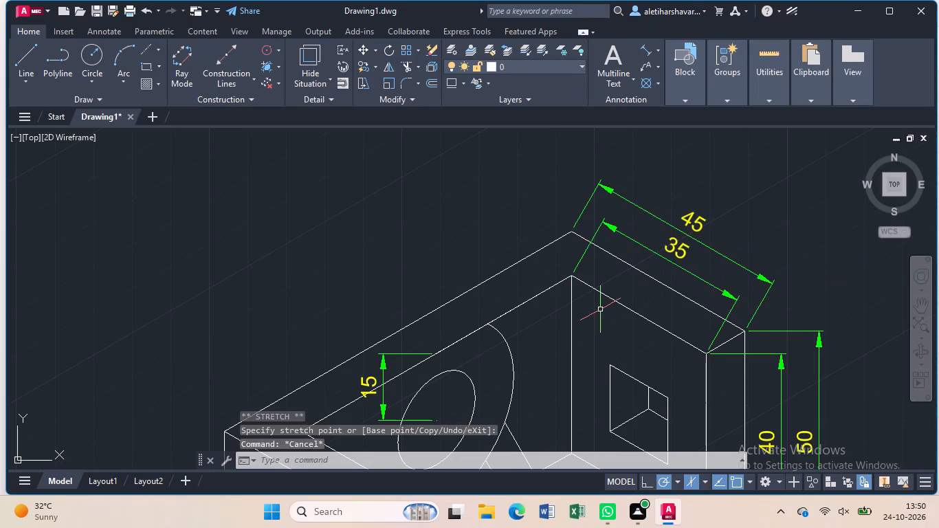
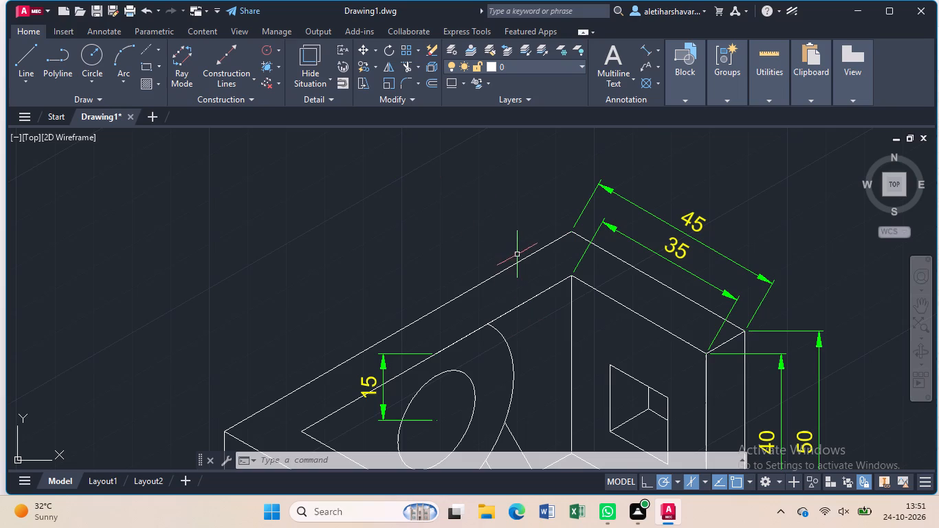
Examine the whole isometric bracket and its dimensions, overall and up close, for anything still left to dimension.
scroll(518, 267, down, 2)
middle_drag(519, 318, 508, 247)
scroll(505, 261, up, 1)
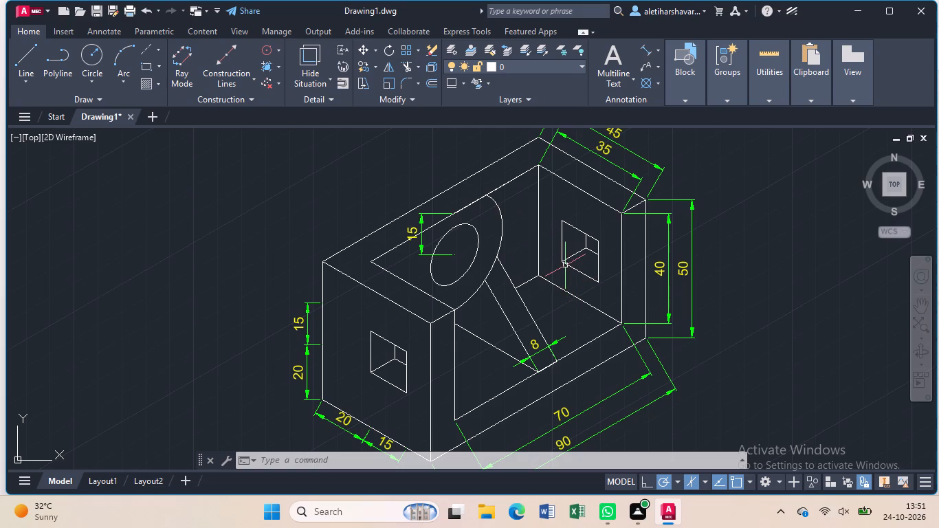
scroll(564, 265, down, 1)
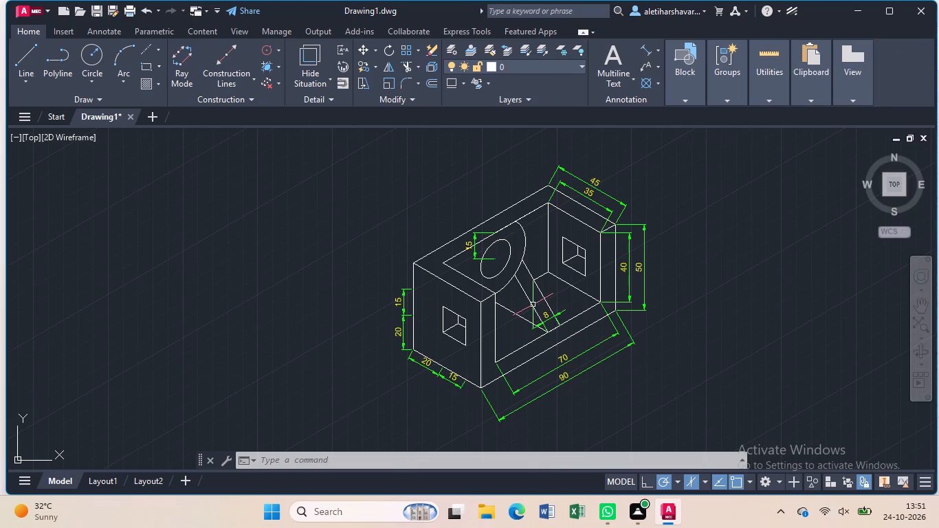
scroll(525, 293, up, 1)
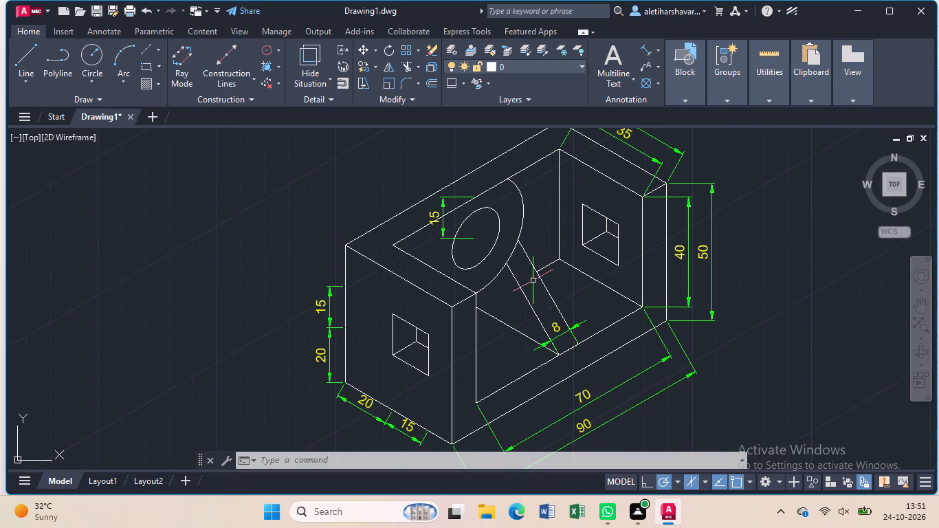
scroll(529, 289, down, 1)
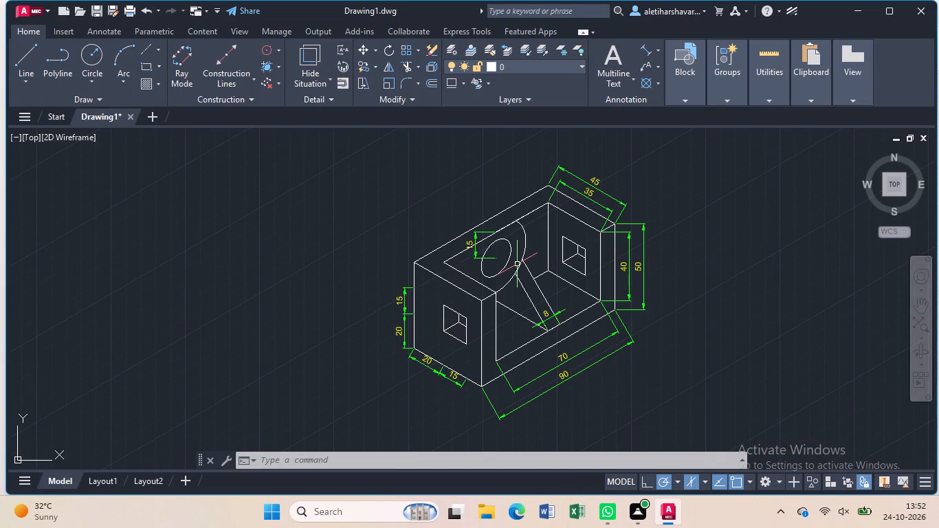
scroll(517, 264, up, 1)
scroll(517, 264, down, 1)
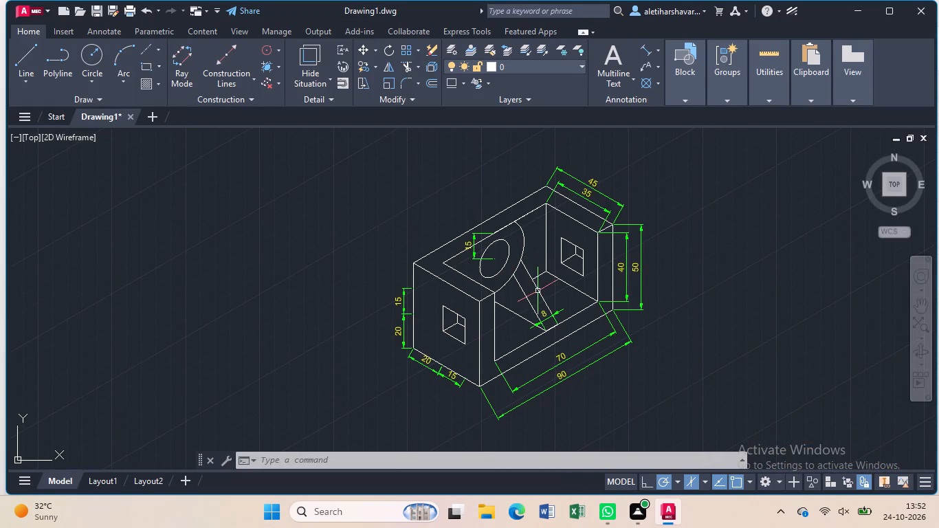
middle_drag(538, 291, 500, 274)
scroll(481, 258, up, 1)
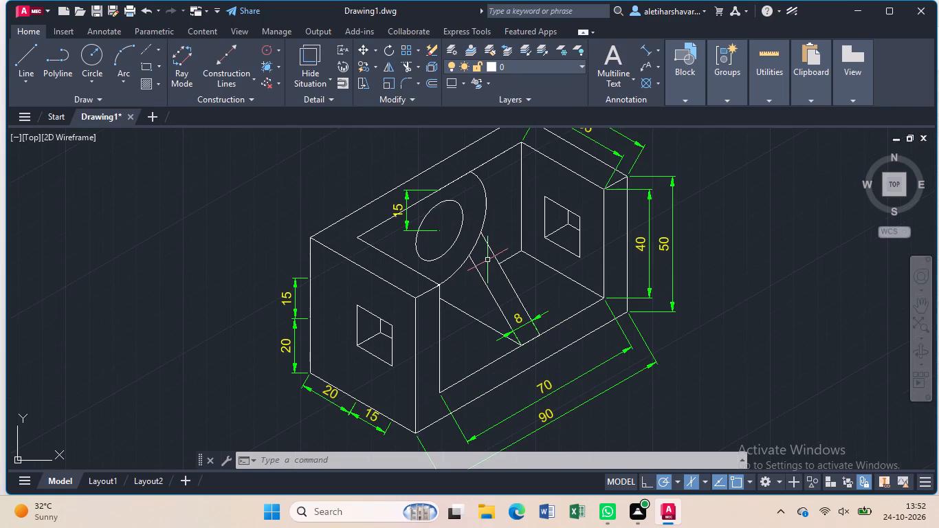
scroll(487, 260, down, 1)
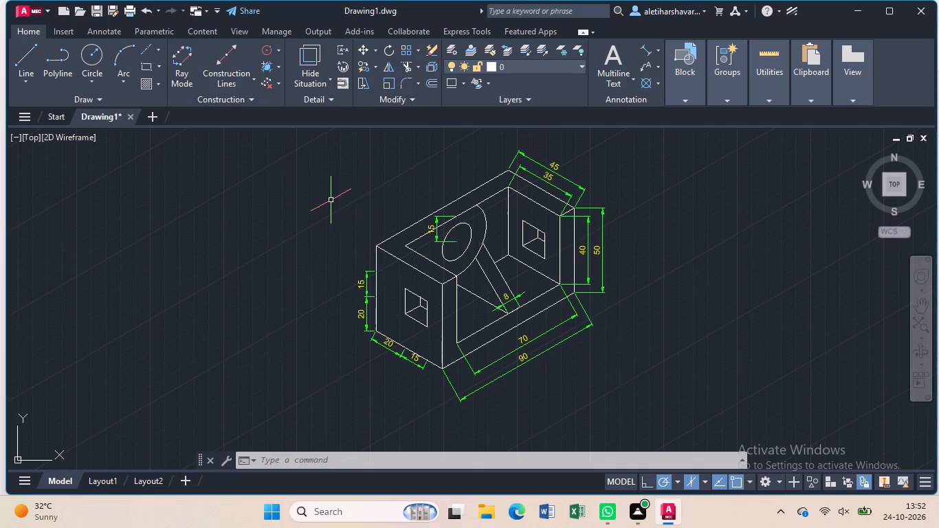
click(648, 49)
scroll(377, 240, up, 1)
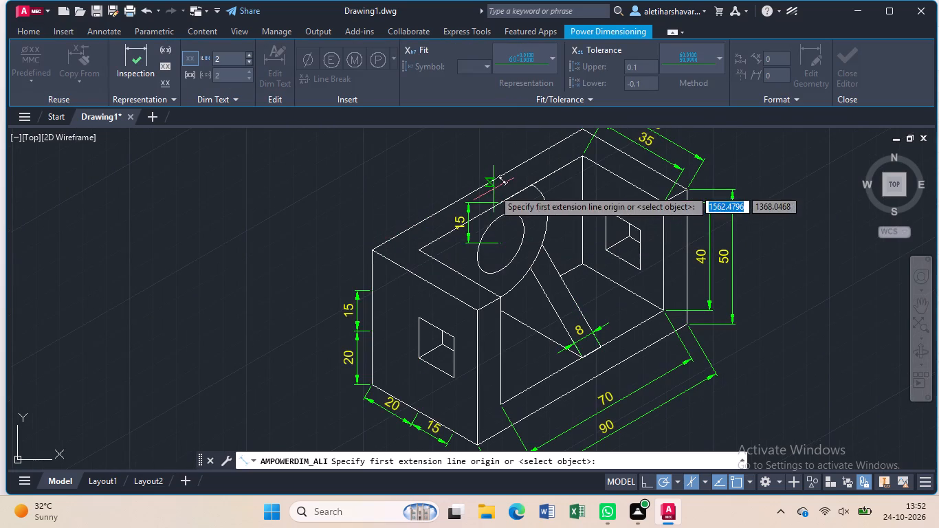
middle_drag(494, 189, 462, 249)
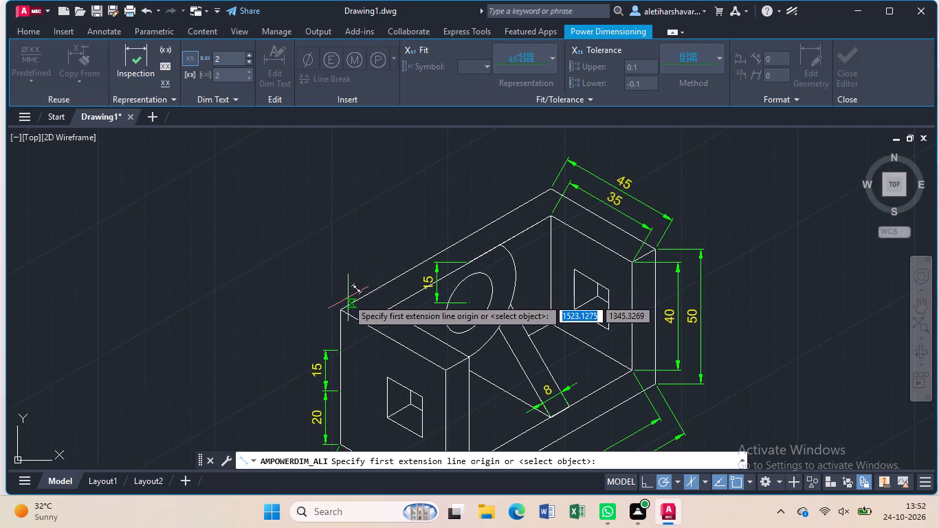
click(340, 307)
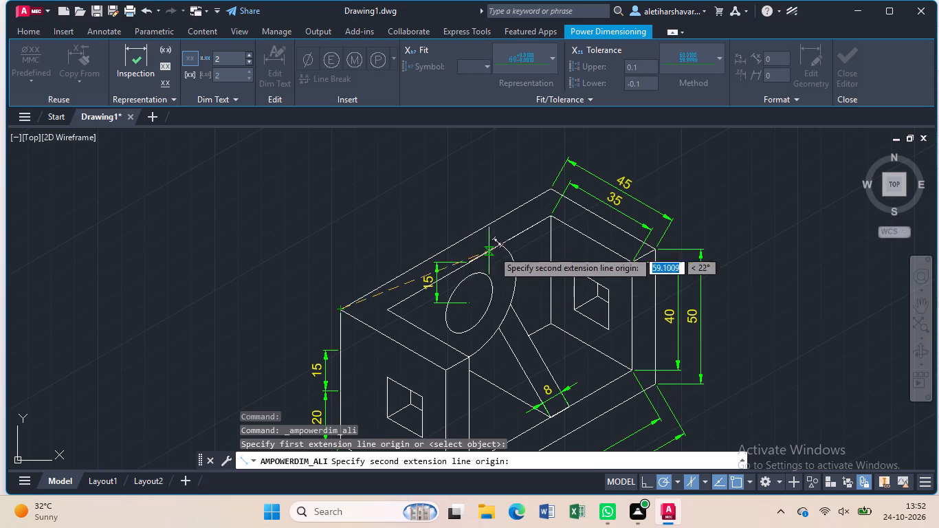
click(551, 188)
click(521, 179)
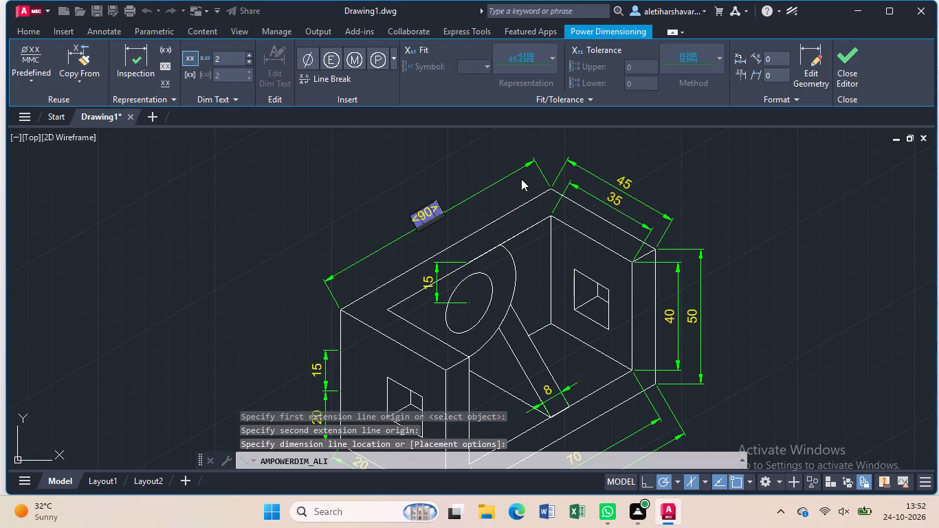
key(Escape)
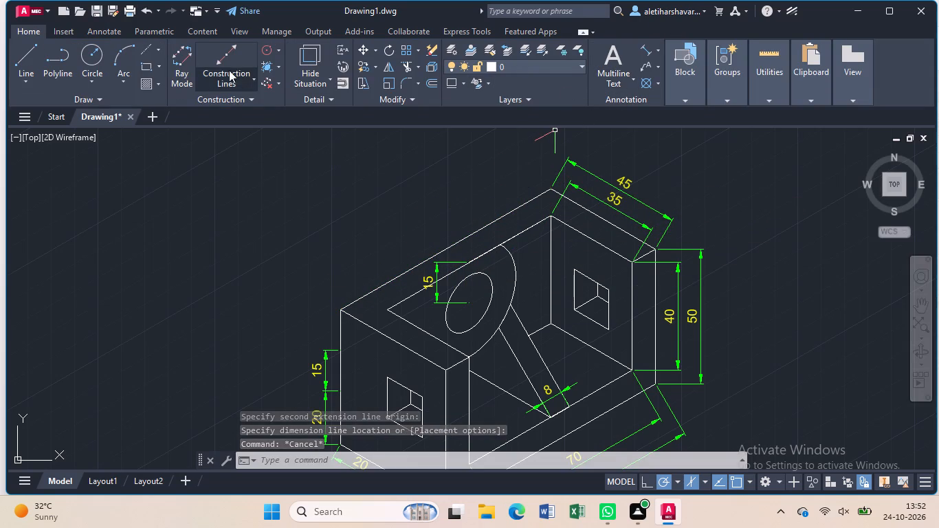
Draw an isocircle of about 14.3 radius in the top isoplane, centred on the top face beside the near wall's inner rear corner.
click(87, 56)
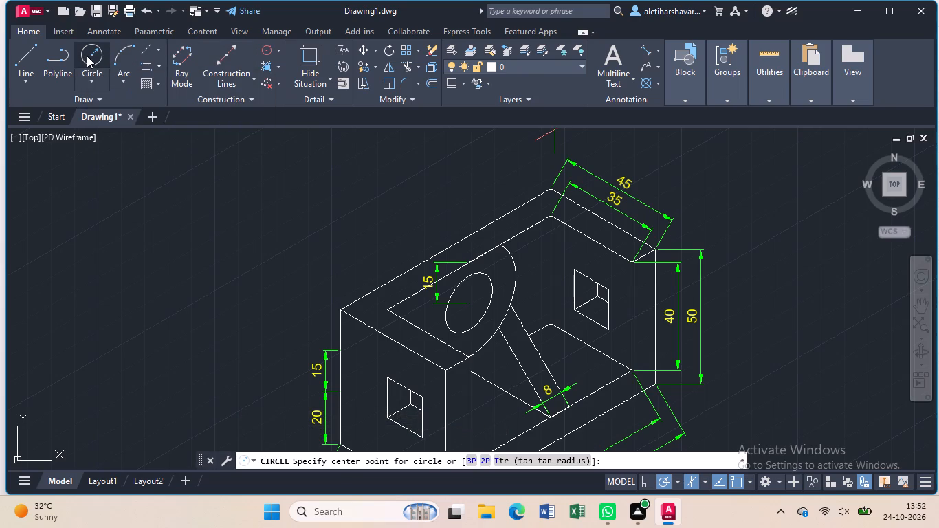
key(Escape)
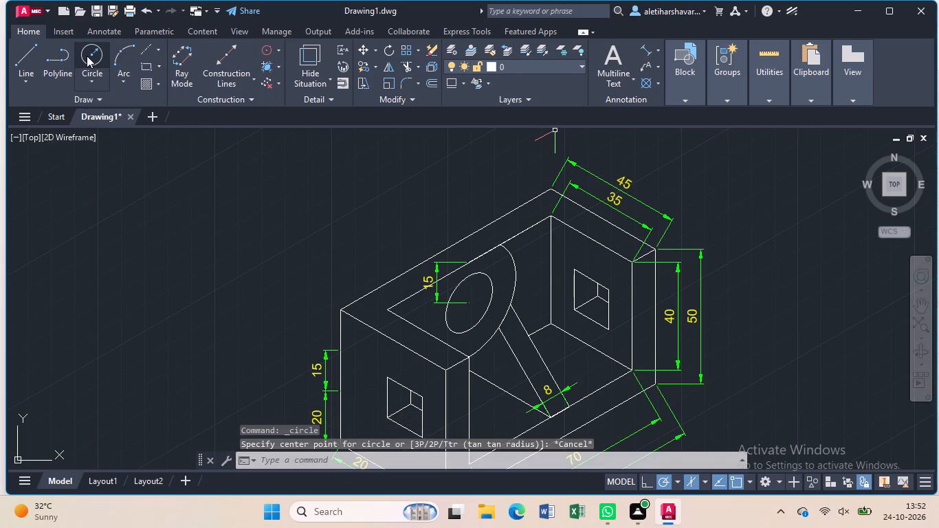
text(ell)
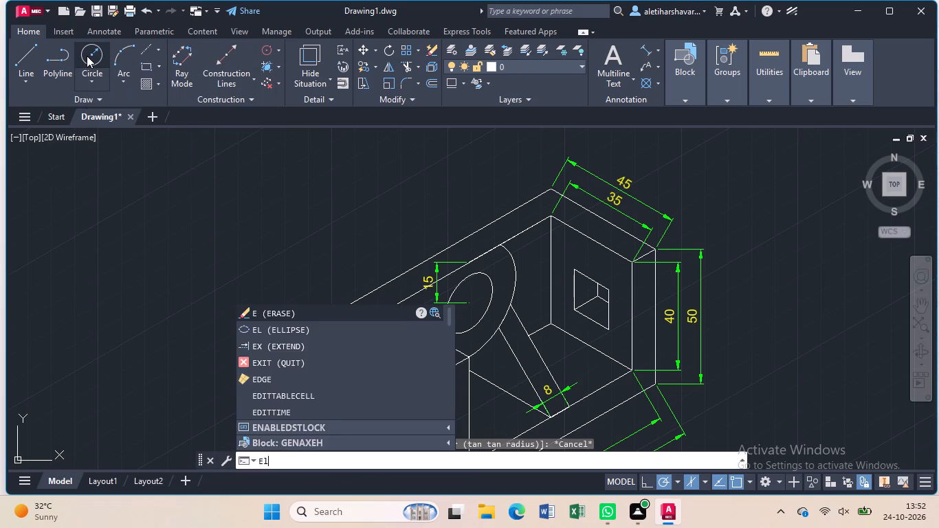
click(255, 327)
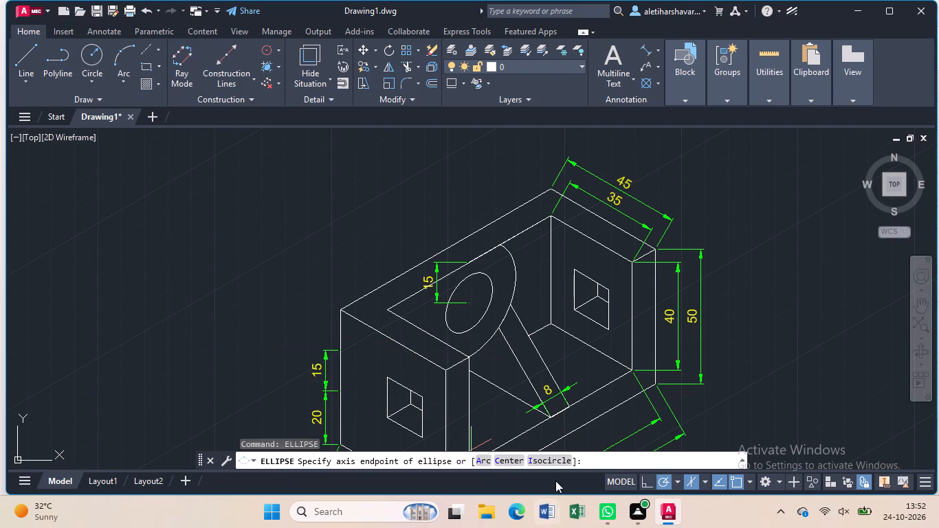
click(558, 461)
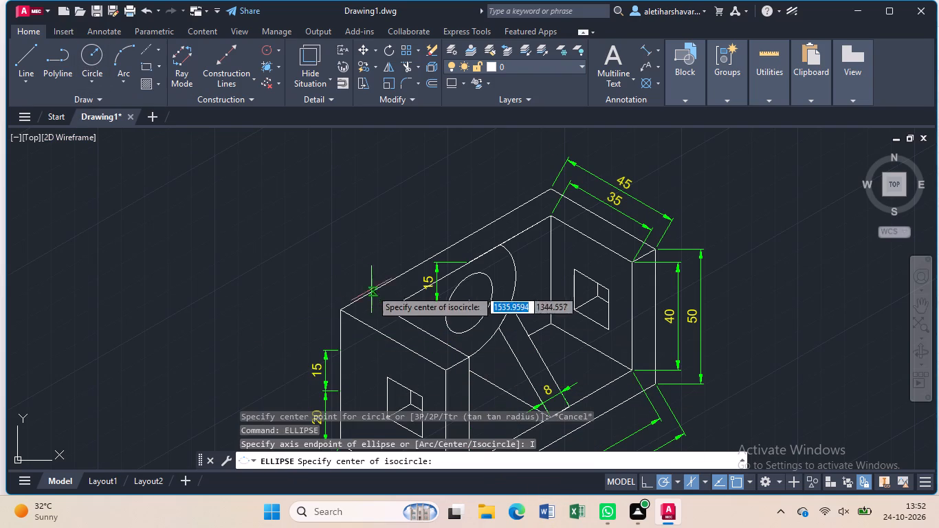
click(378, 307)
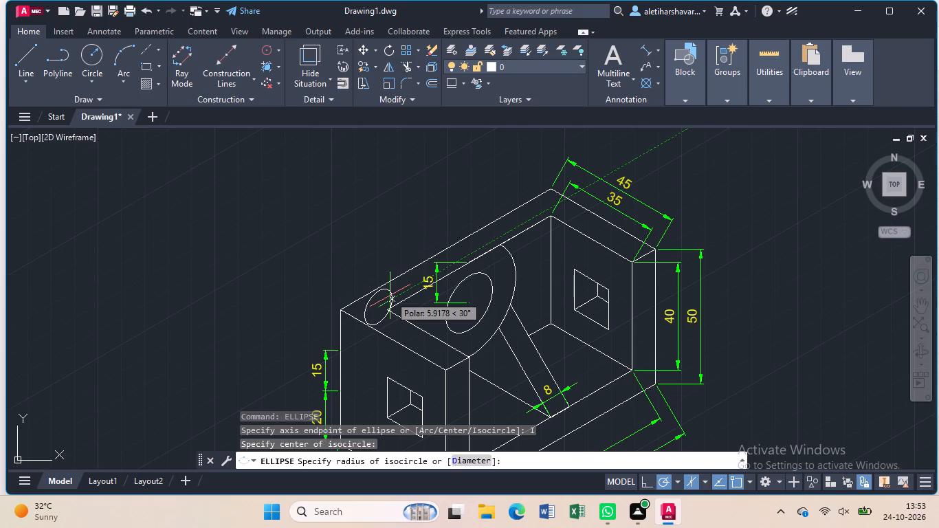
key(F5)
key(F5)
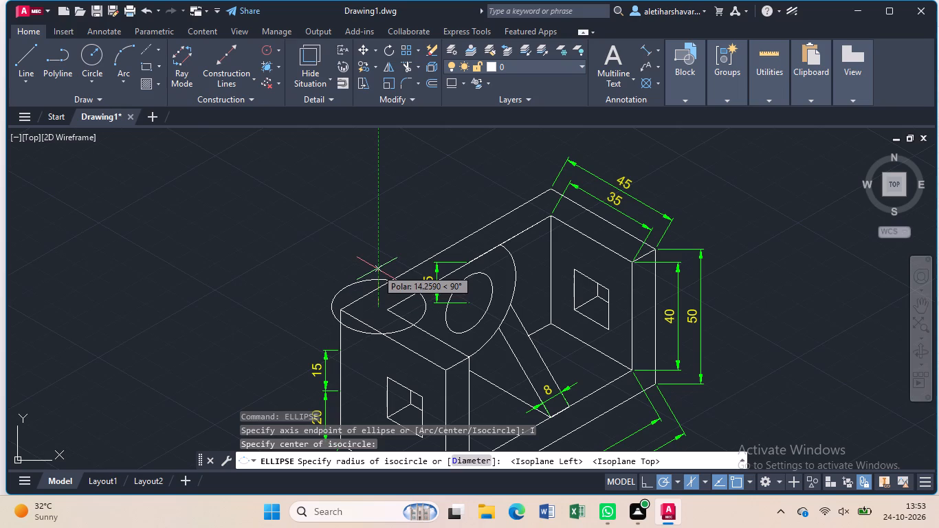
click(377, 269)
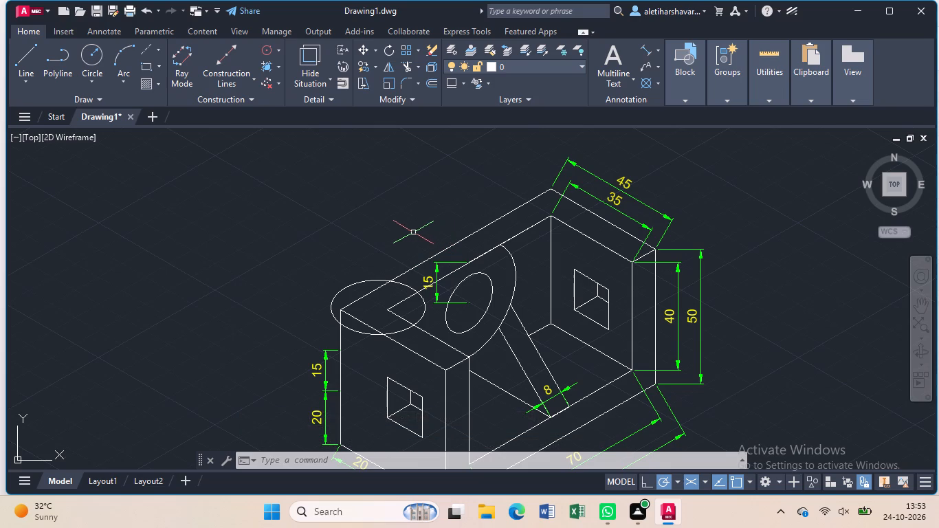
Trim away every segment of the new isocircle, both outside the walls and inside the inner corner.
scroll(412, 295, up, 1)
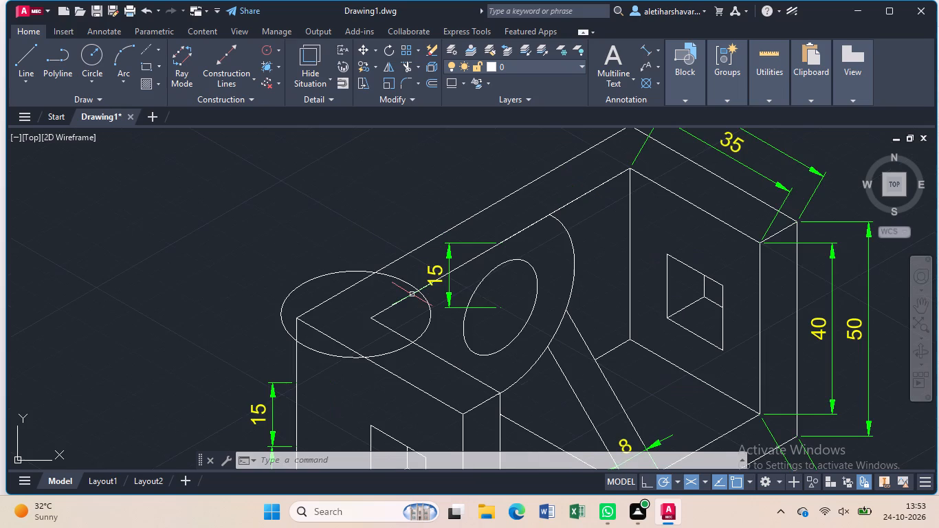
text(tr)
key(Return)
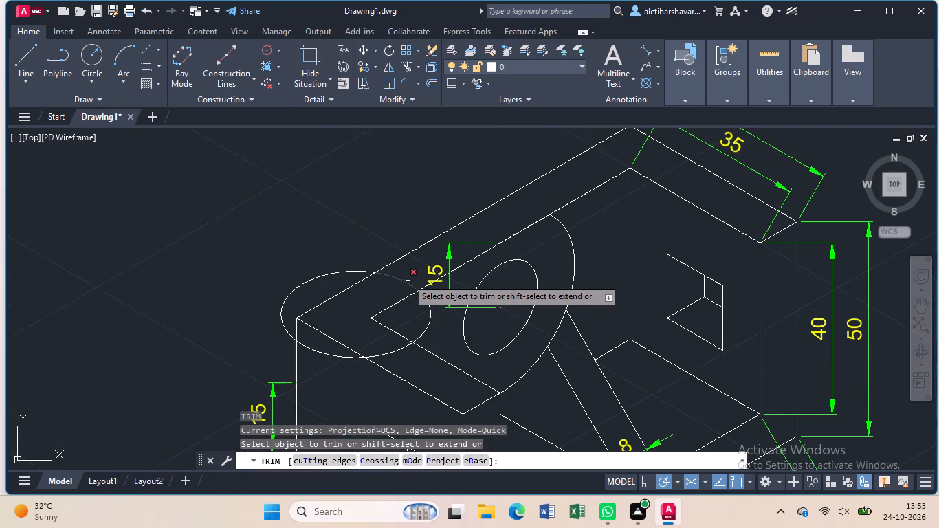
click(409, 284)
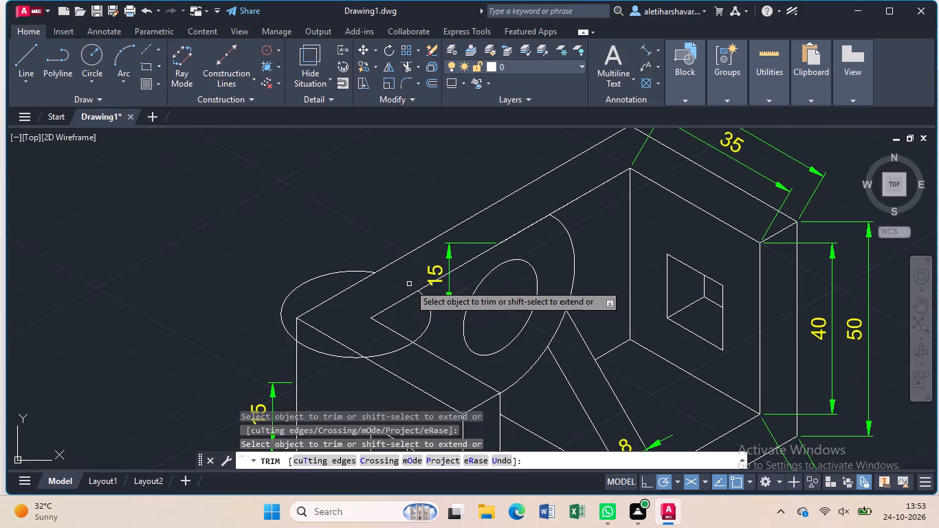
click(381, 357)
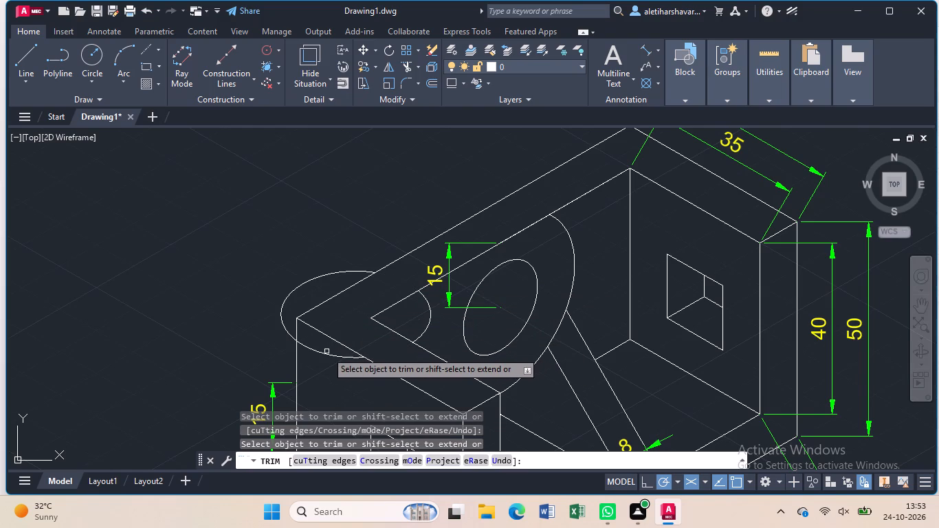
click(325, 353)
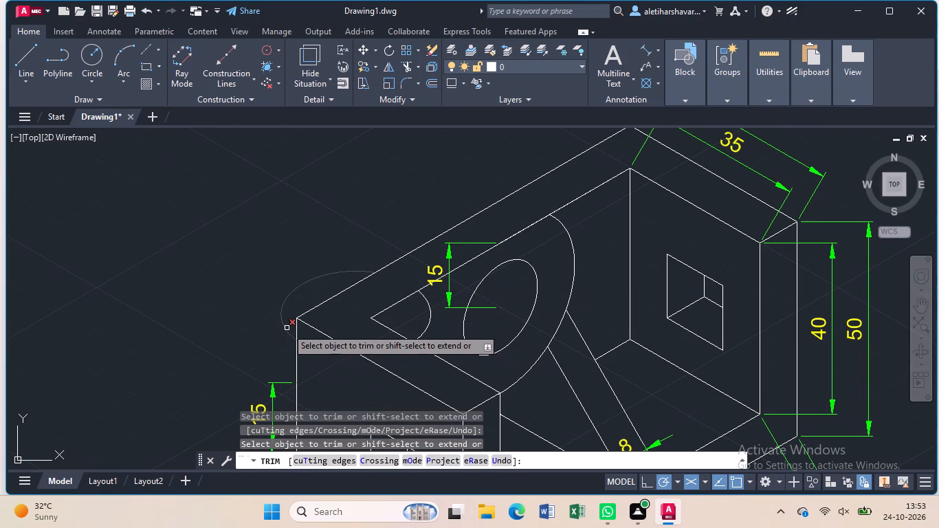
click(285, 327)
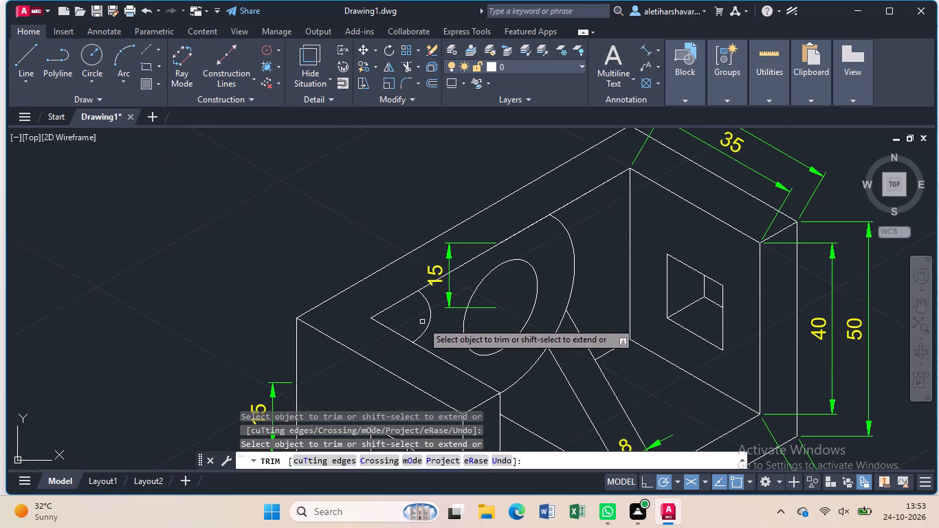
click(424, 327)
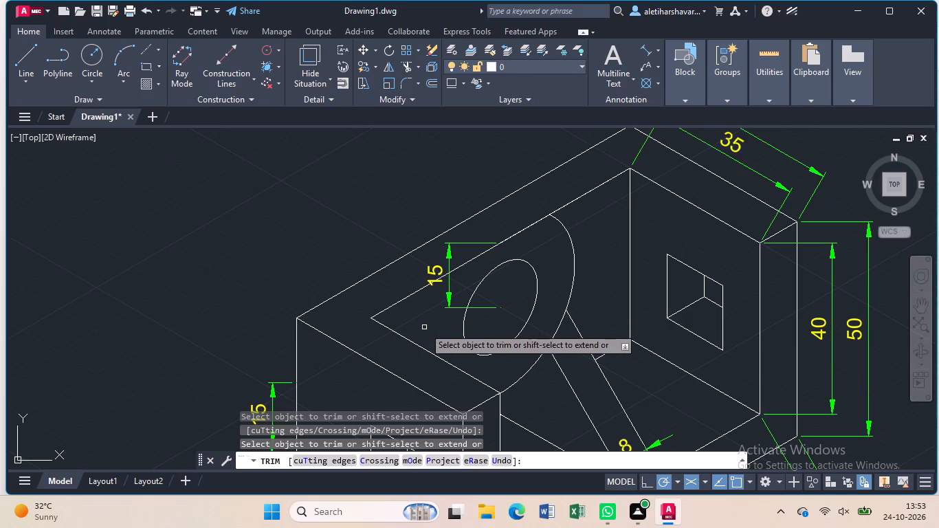
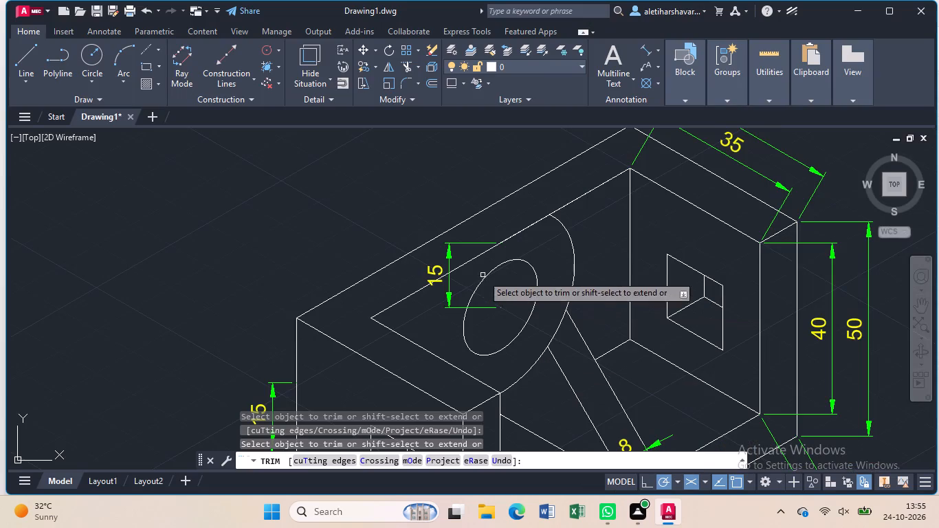
Remove the vertical 15 dimension beside the circular hole while trimming, and finish the trim.
scroll(523, 221, down, 1)
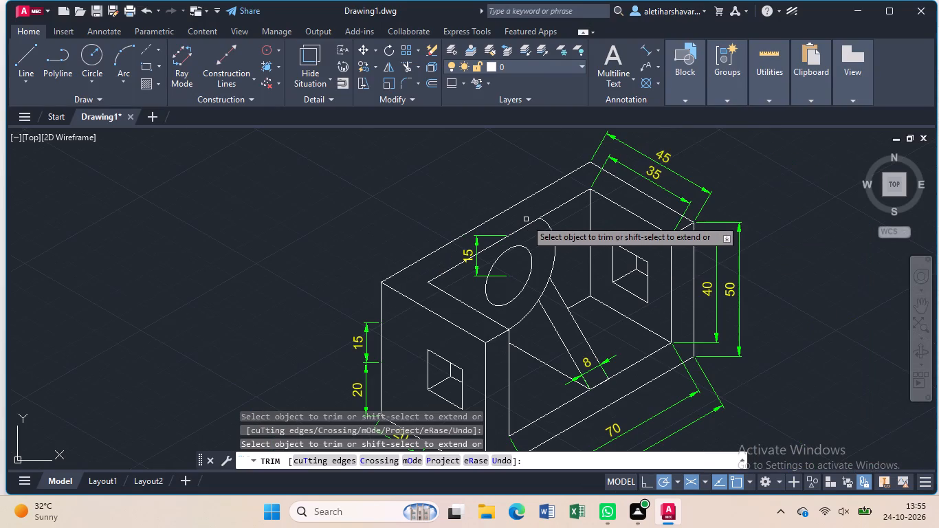
scroll(526, 219, down, 1)
middle_drag(526, 219, 509, 188)
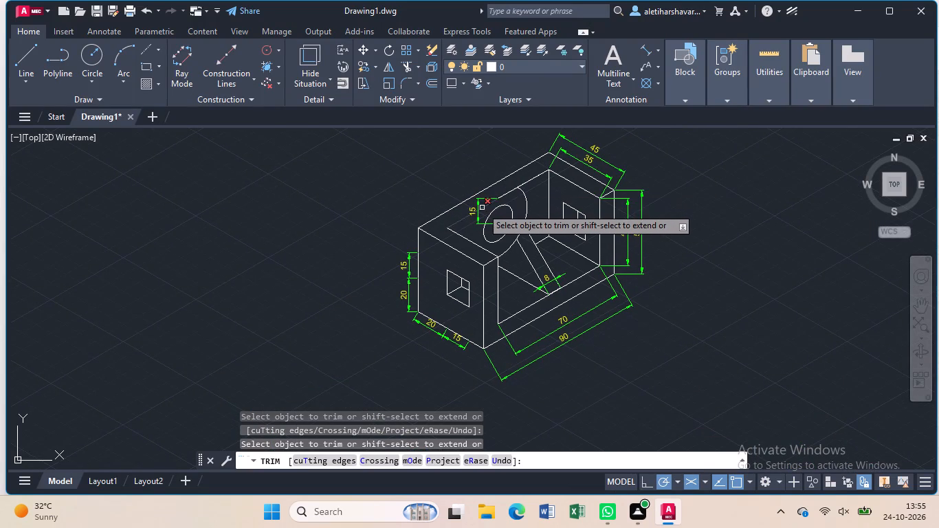
scroll(482, 208, up, 2)
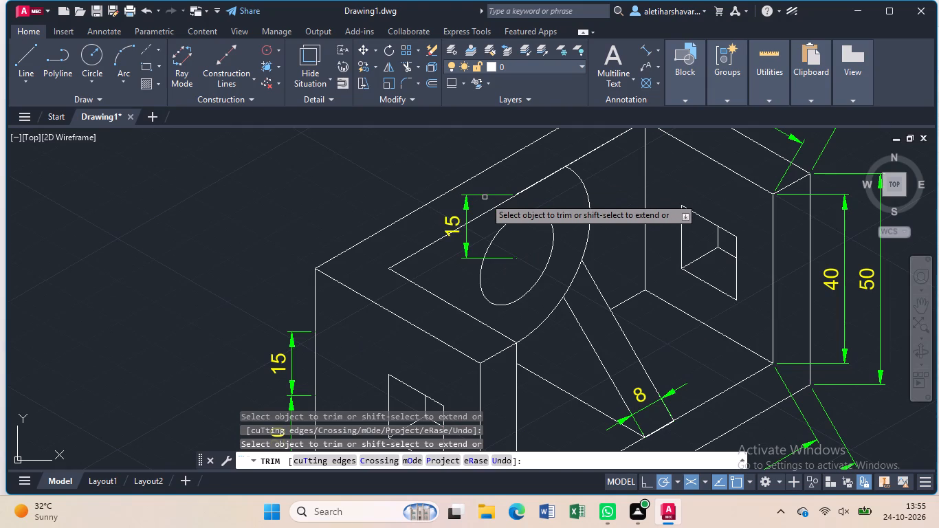
click(485, 195)
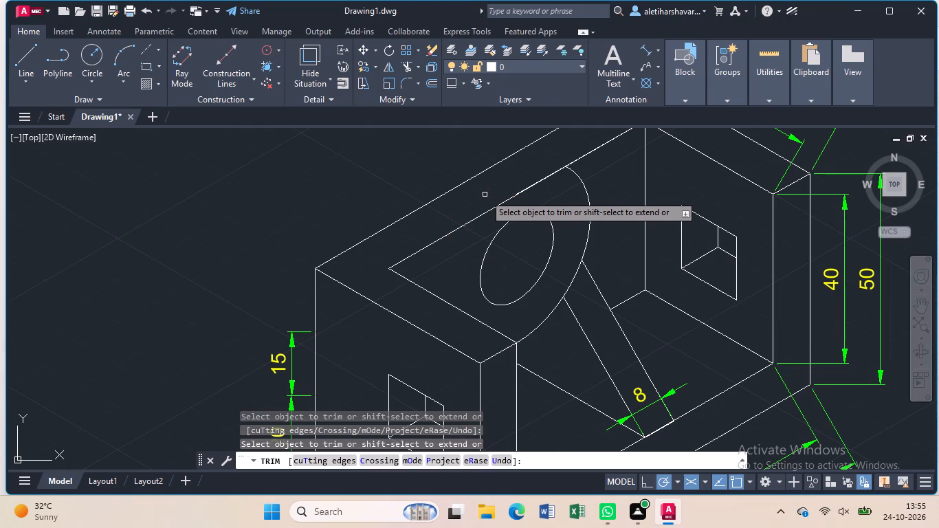
key(Escape)
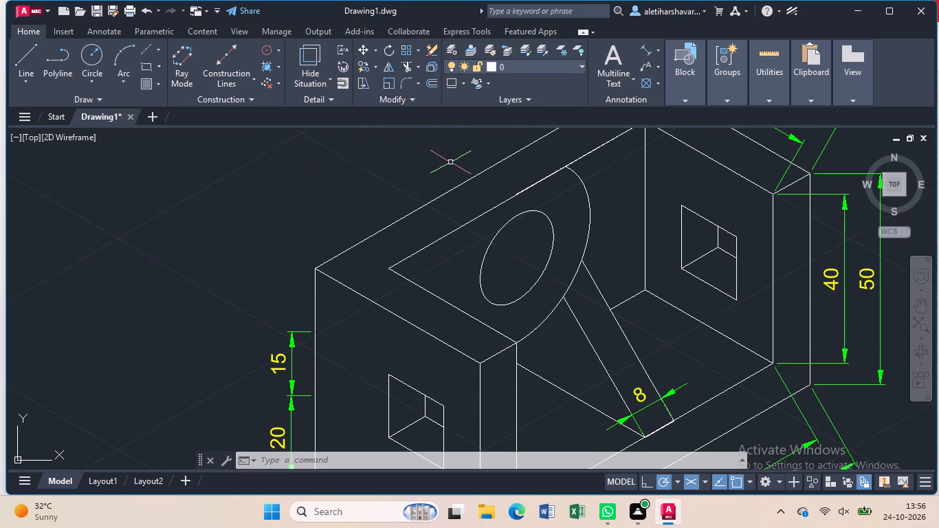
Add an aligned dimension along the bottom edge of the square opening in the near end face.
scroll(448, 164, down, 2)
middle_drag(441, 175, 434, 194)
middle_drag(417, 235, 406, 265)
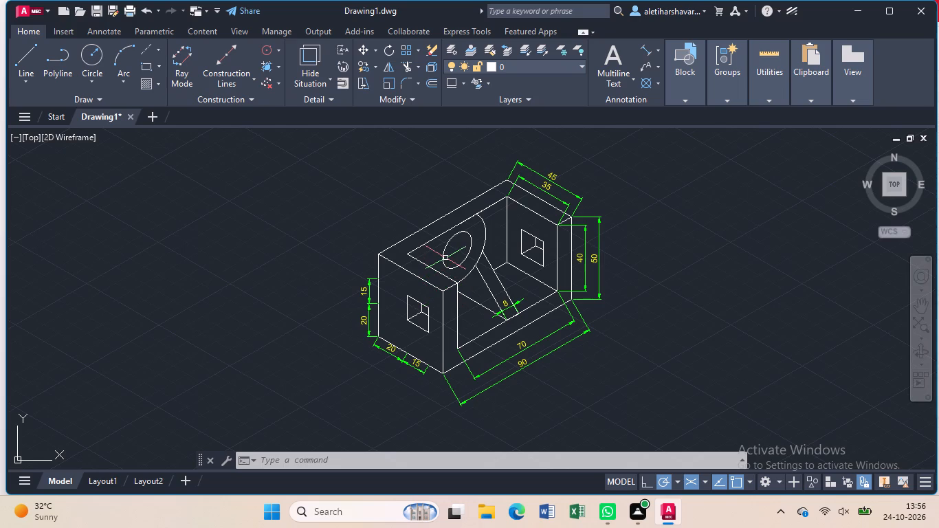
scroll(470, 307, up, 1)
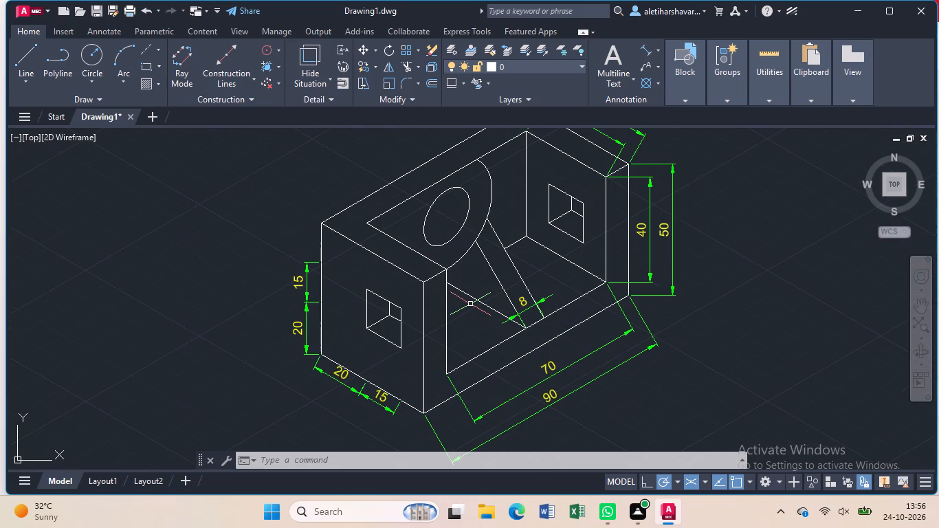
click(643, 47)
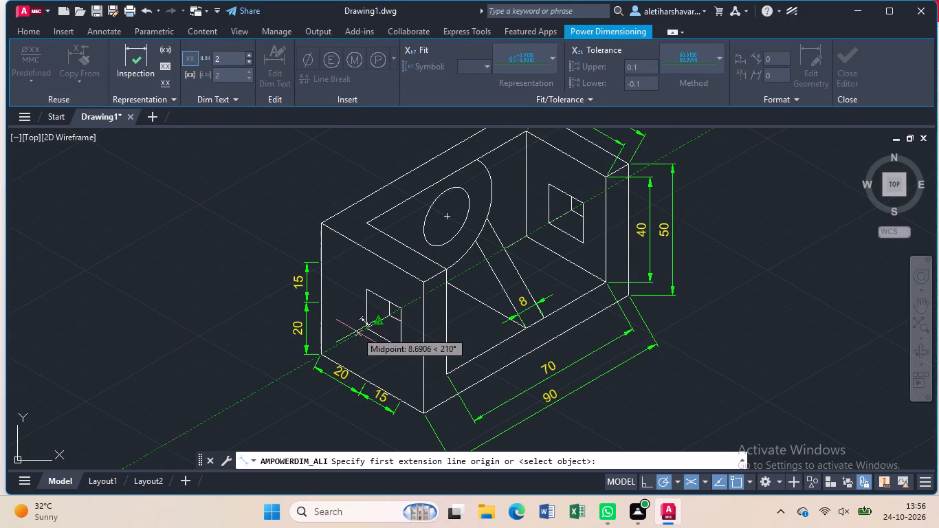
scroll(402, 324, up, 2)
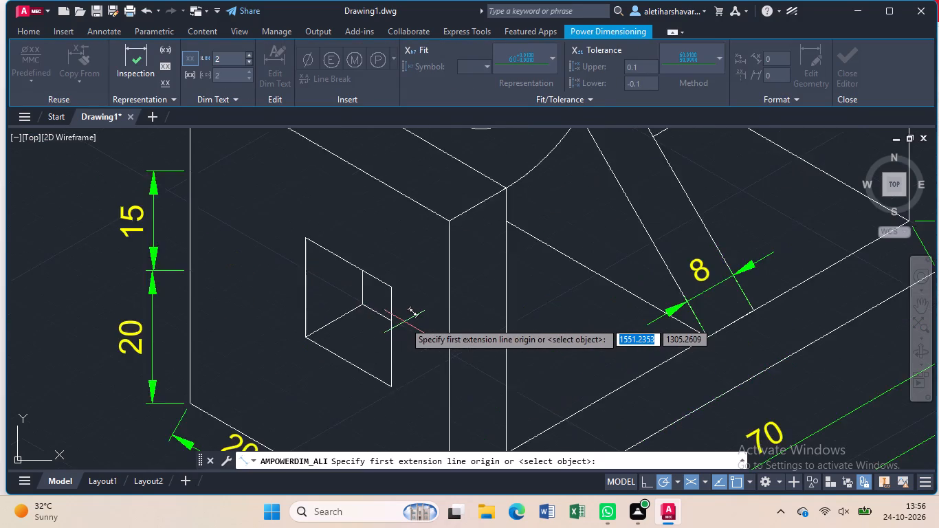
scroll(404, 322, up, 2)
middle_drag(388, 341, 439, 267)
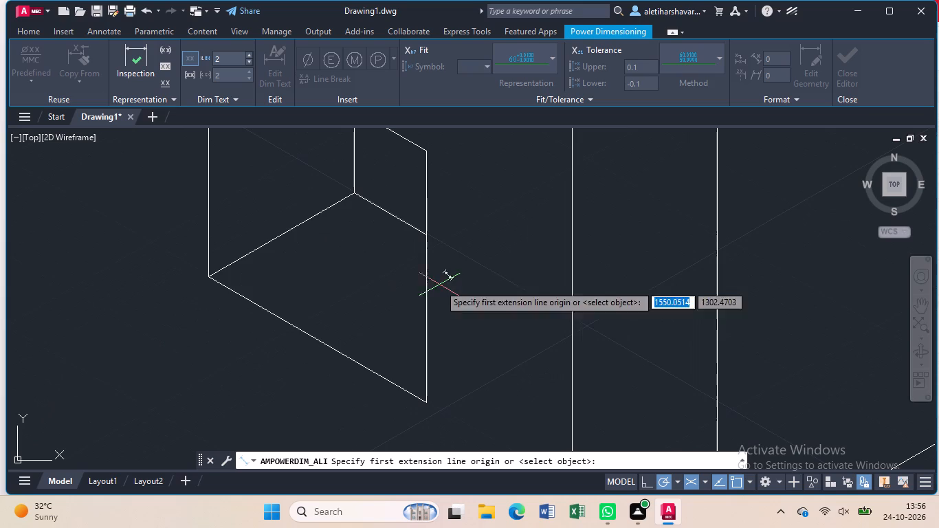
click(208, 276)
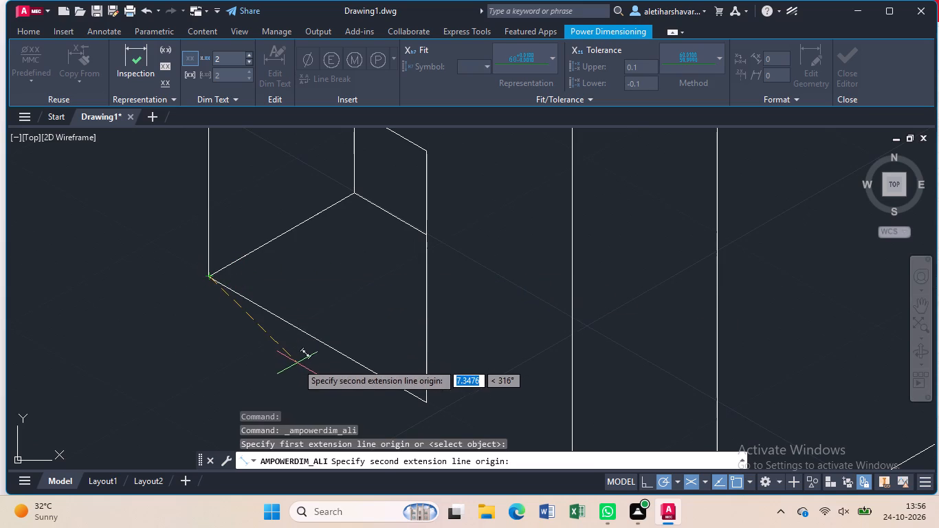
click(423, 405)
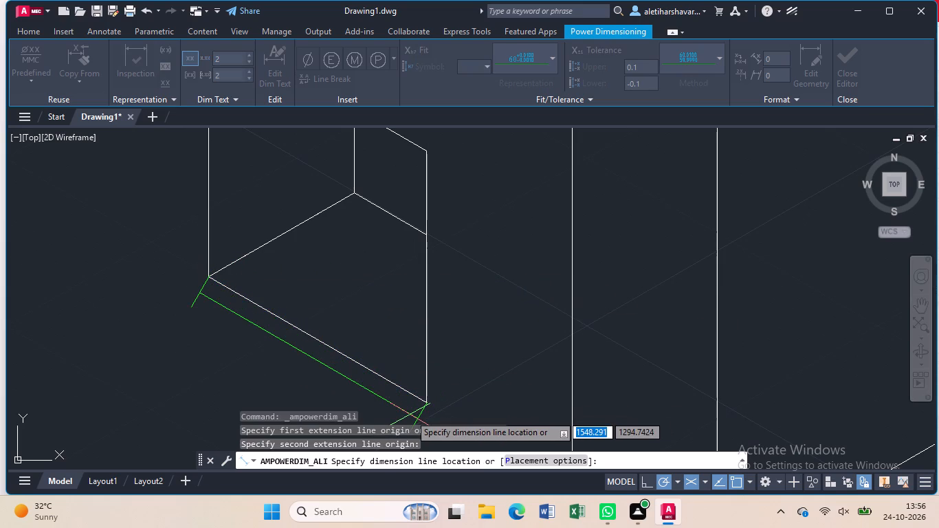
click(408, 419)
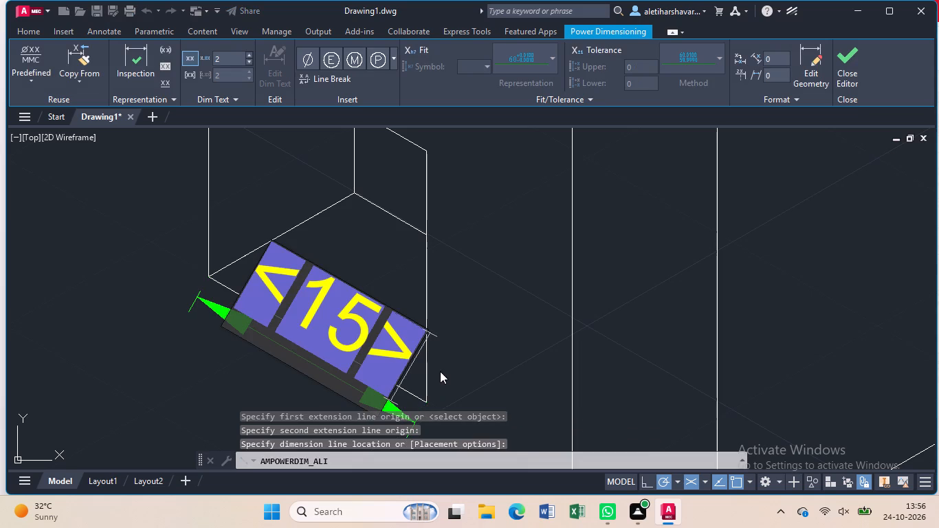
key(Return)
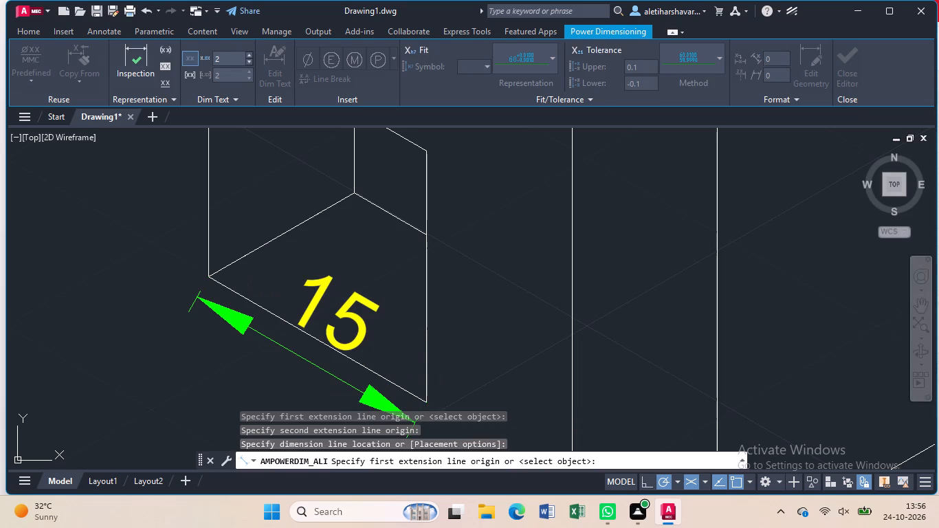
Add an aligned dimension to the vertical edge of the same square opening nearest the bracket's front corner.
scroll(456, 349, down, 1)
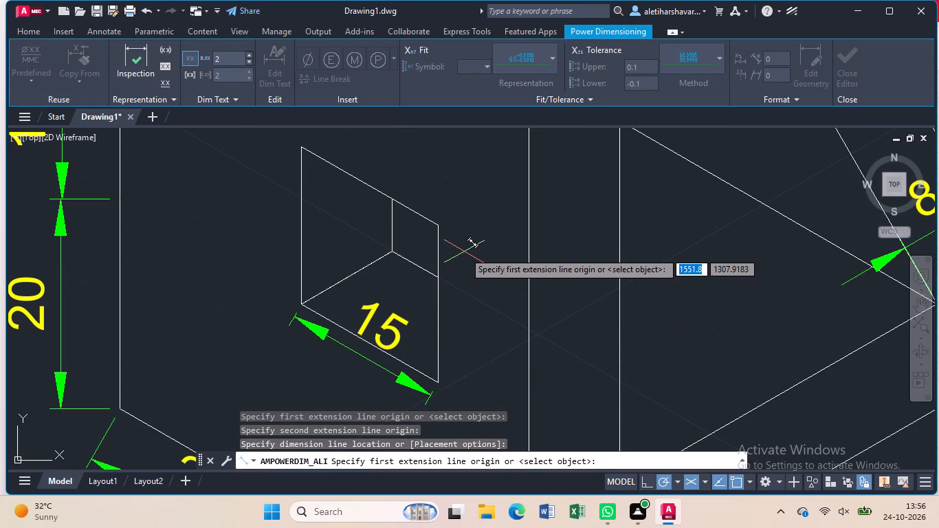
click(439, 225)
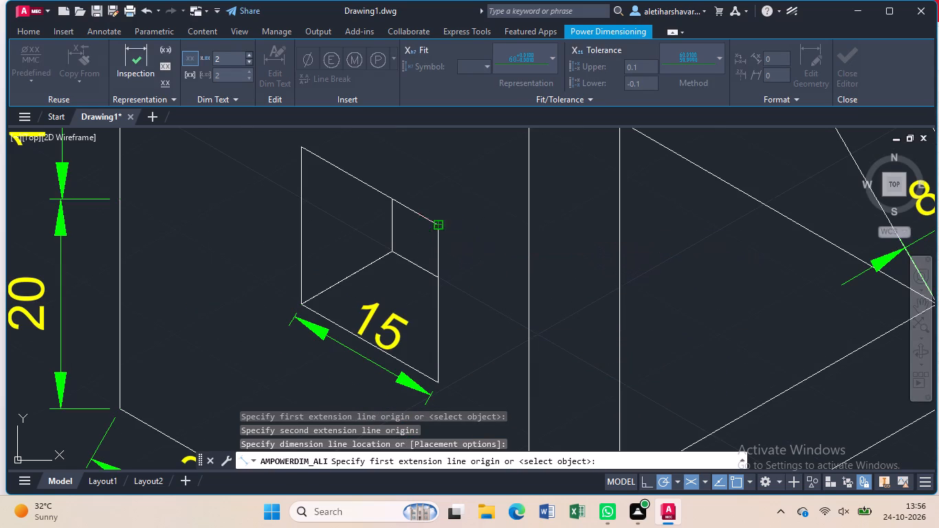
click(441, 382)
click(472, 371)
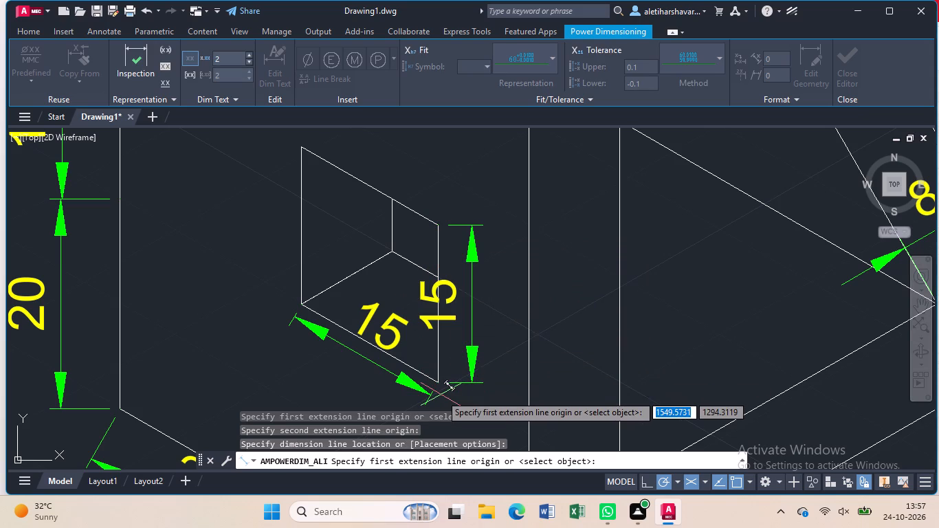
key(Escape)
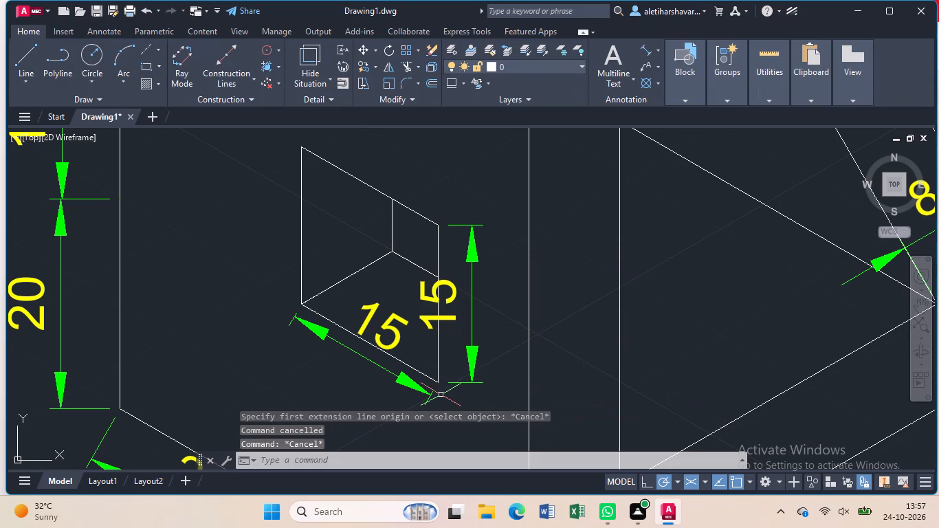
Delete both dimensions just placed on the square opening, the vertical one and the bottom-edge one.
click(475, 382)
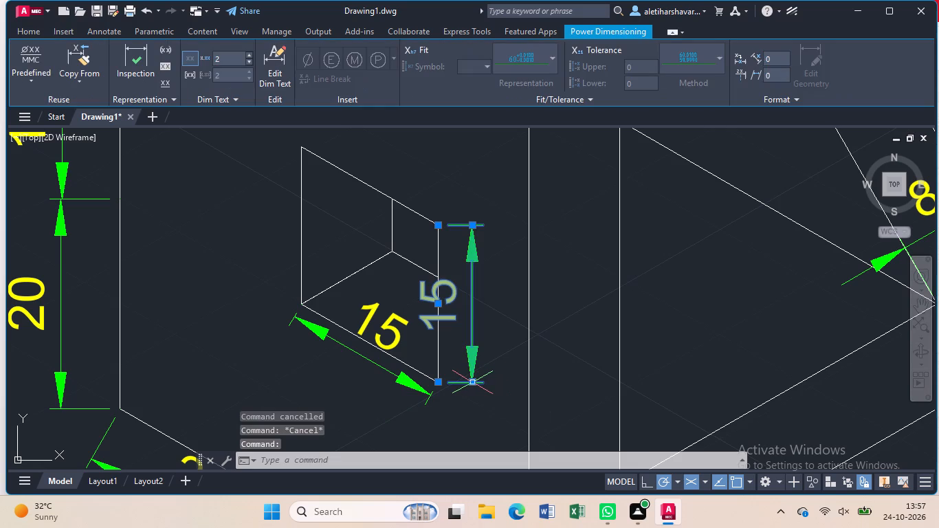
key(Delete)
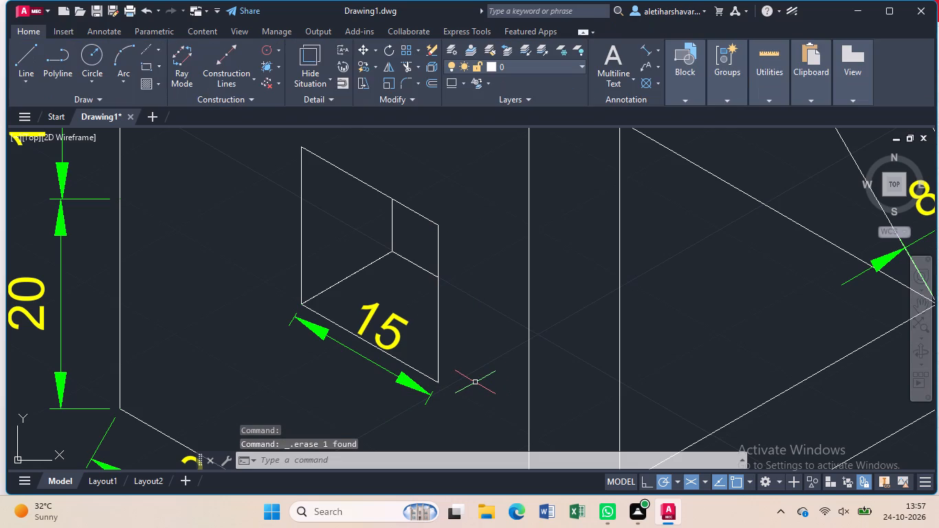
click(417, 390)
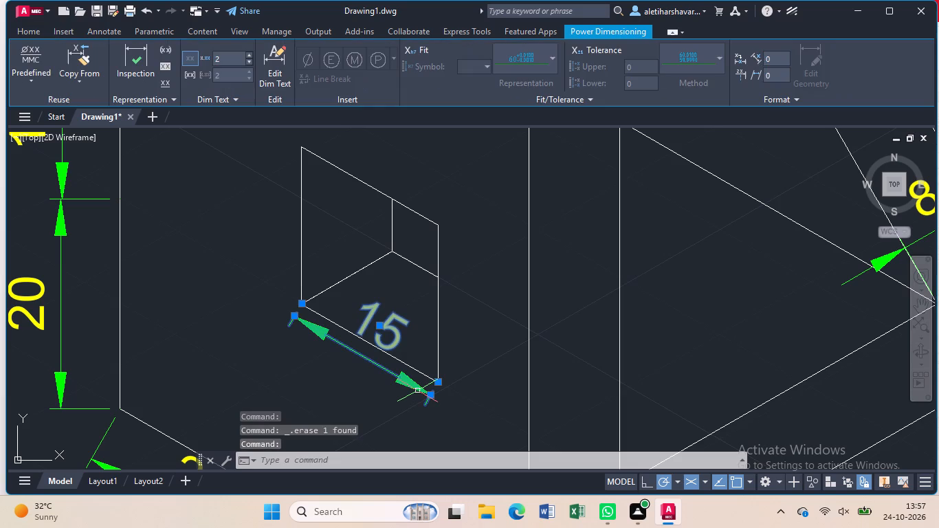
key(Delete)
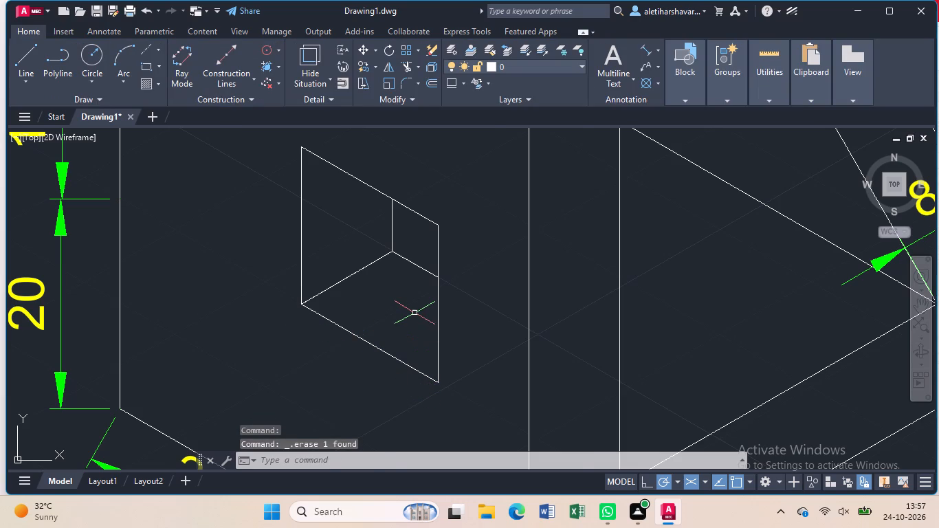
Add a multileader to the circular hole's edge, landing over the bracket's long upper rear edge, with the yellow text Ø20.
scroll(415, 313, down, 2)
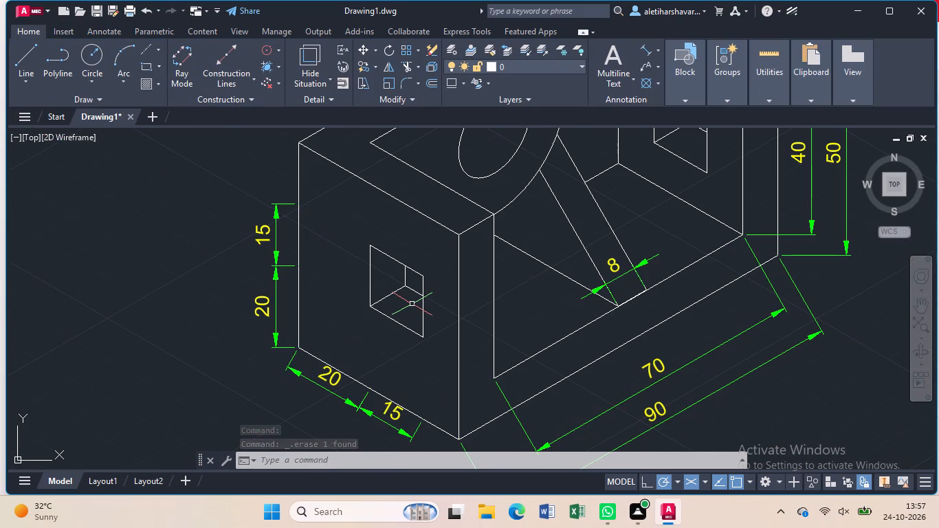
scroll(412, 304, down, 1)
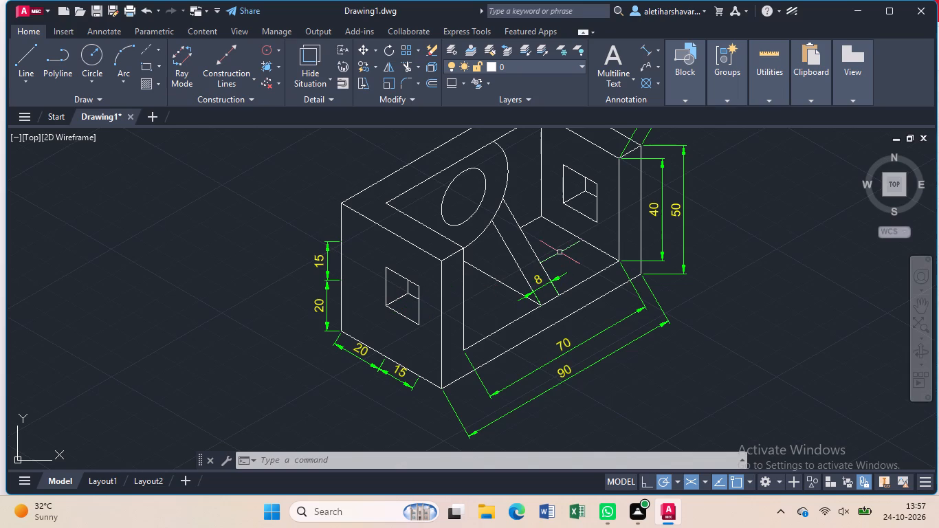
middle_drag(559, 252, 437, 329)
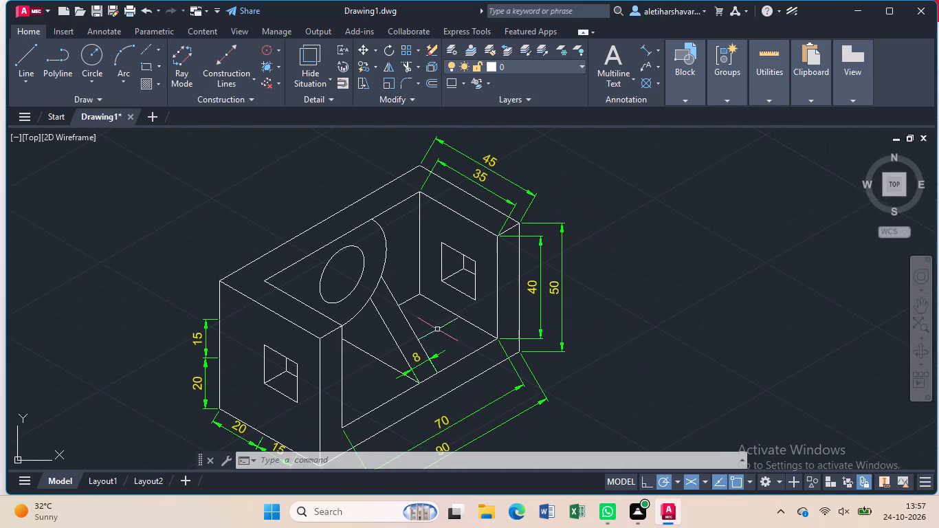
scroll(433, 320, up, 1)
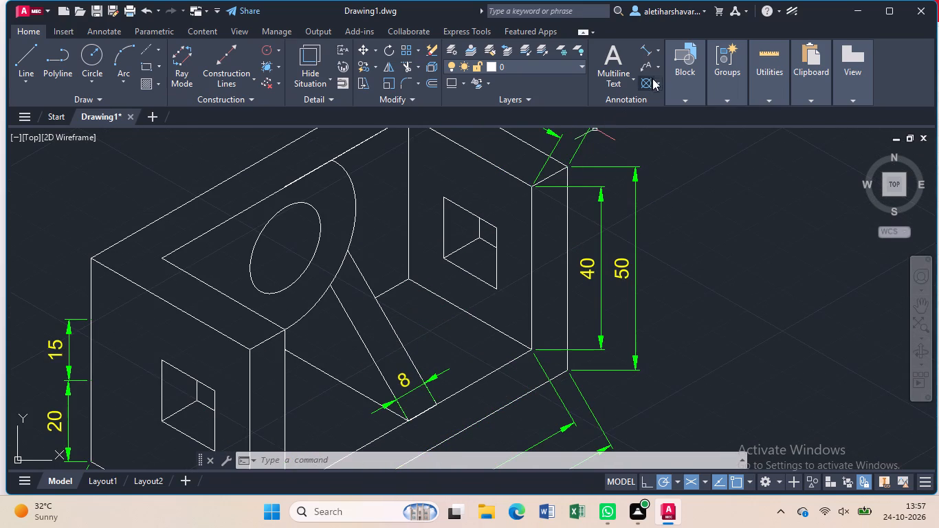
text(ml)
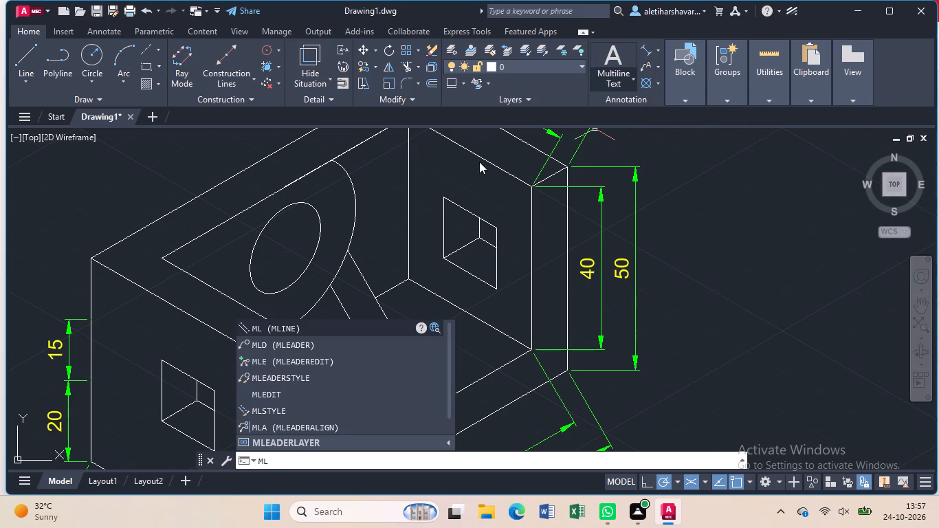
click(316, 345)
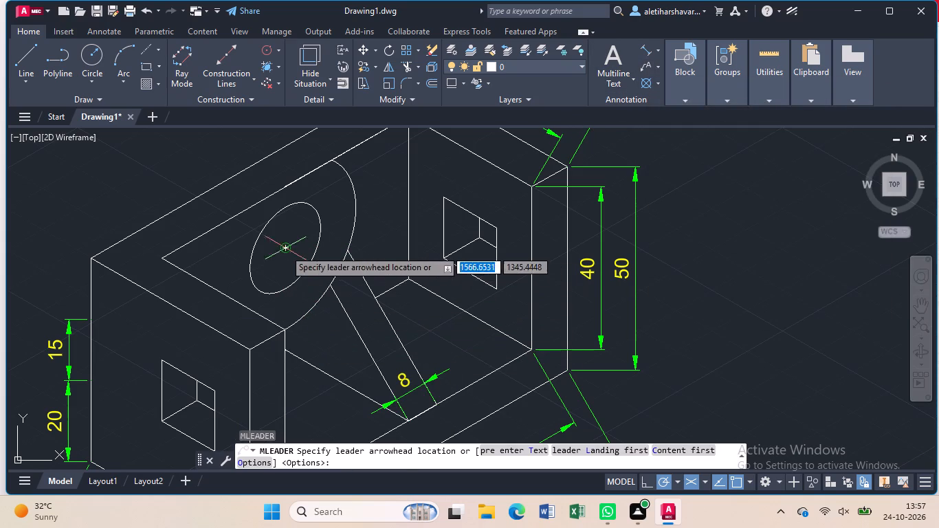
click(251, 272)
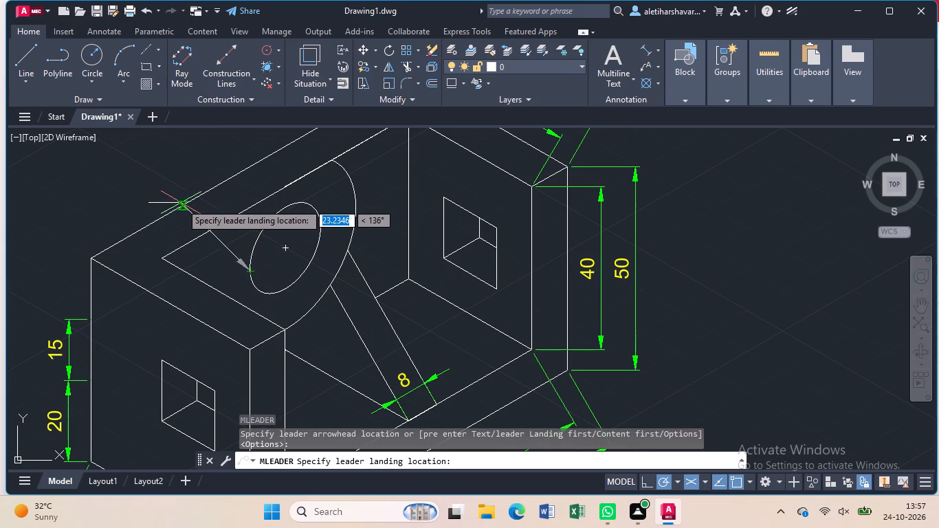
click(181, 199)
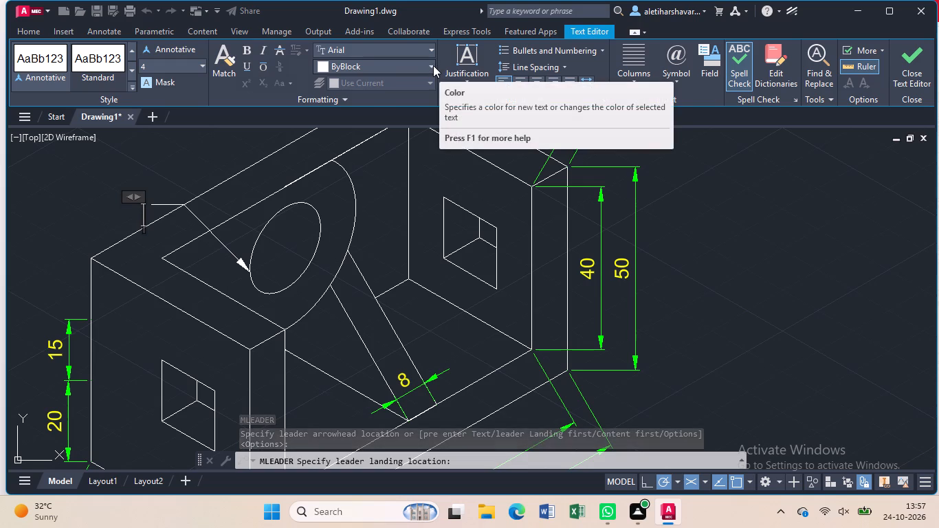
click(433, 65)
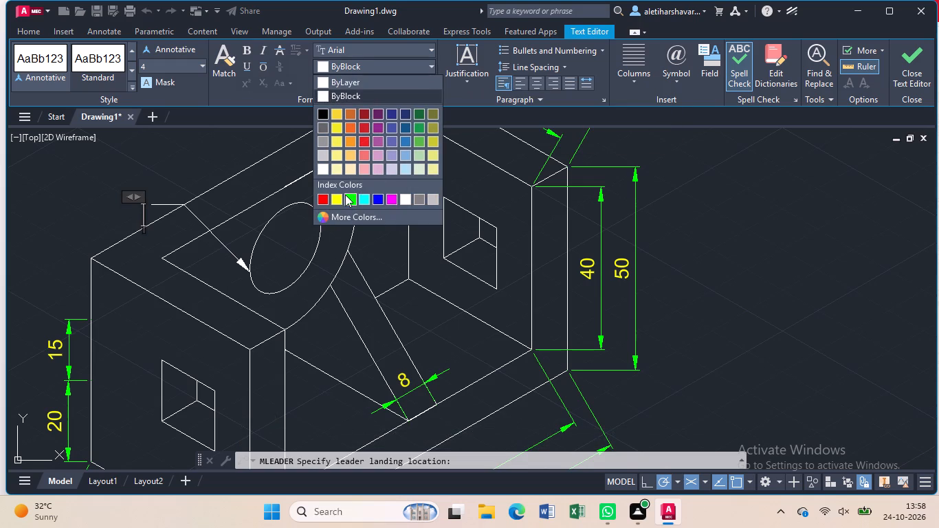
click(337, 199)
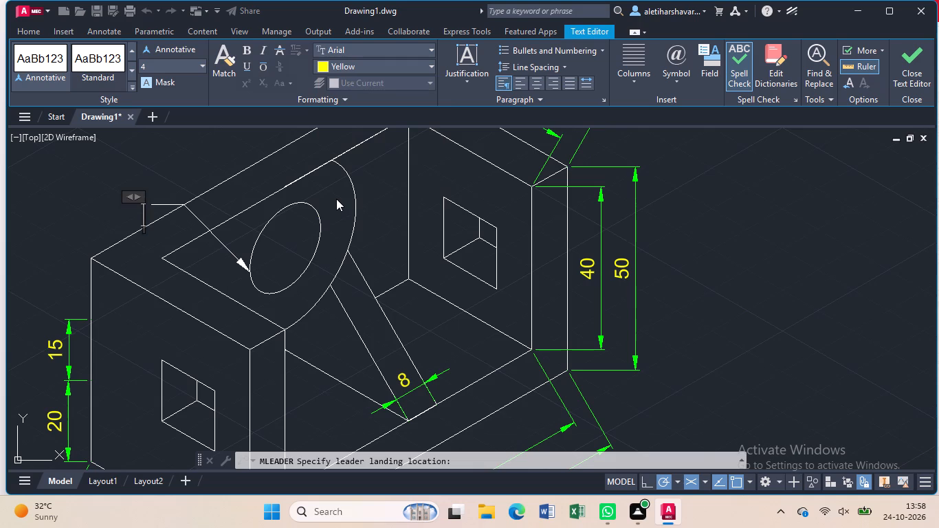
text(%%c)
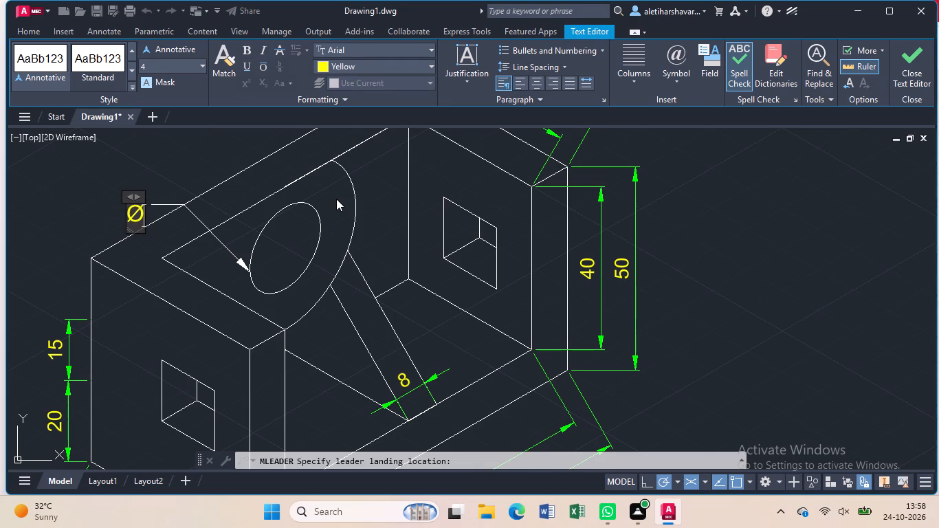
key(2)
key(0)
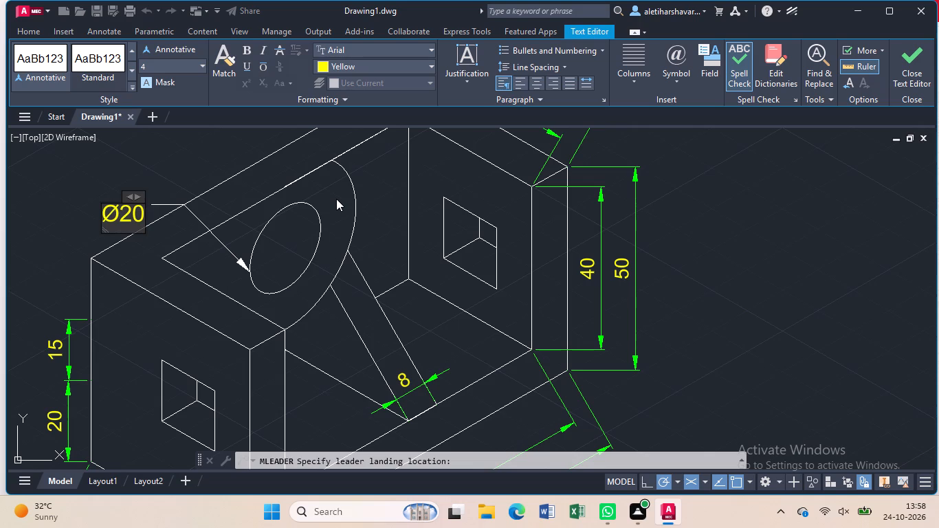
click(336, 199)
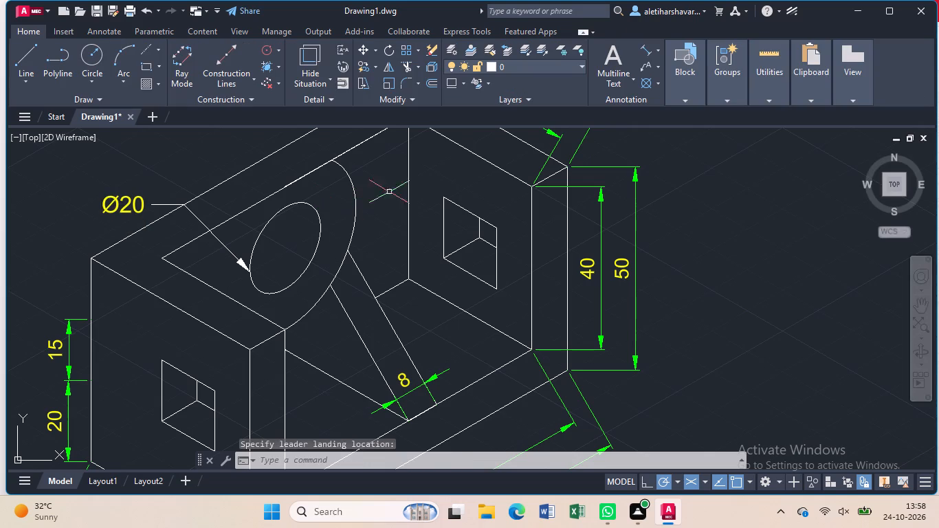
Add a multileader to the large outer arc around the circular hole, landing on the bracket's long upper rear edge, with yellow text R20.
text(ml)
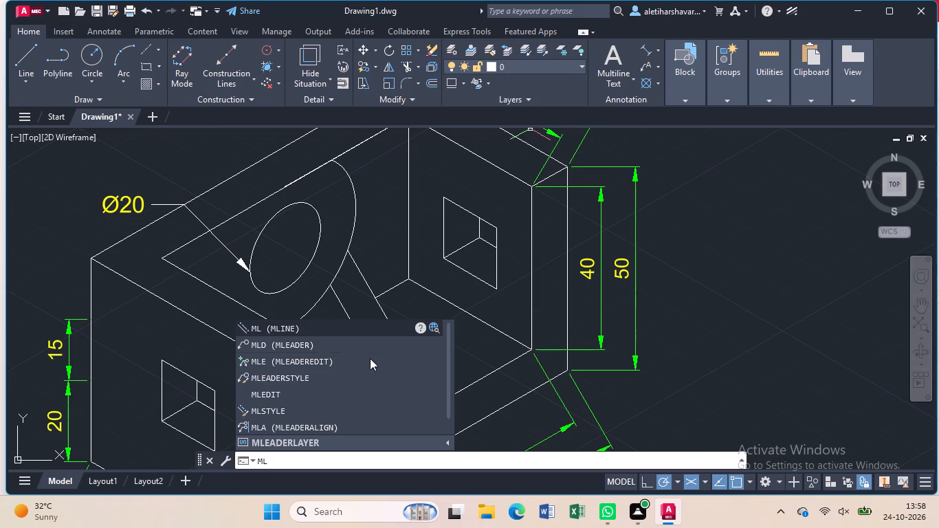
click(310, 342)
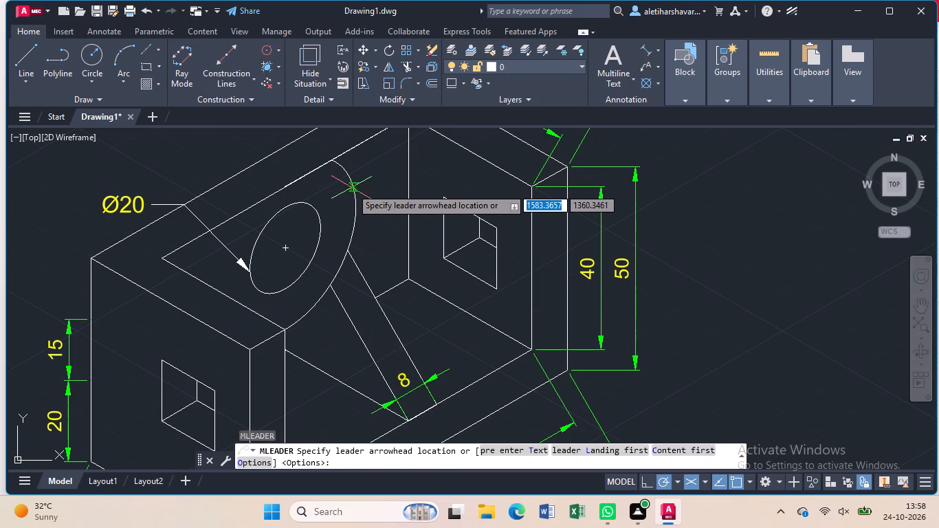
click(351, 188)
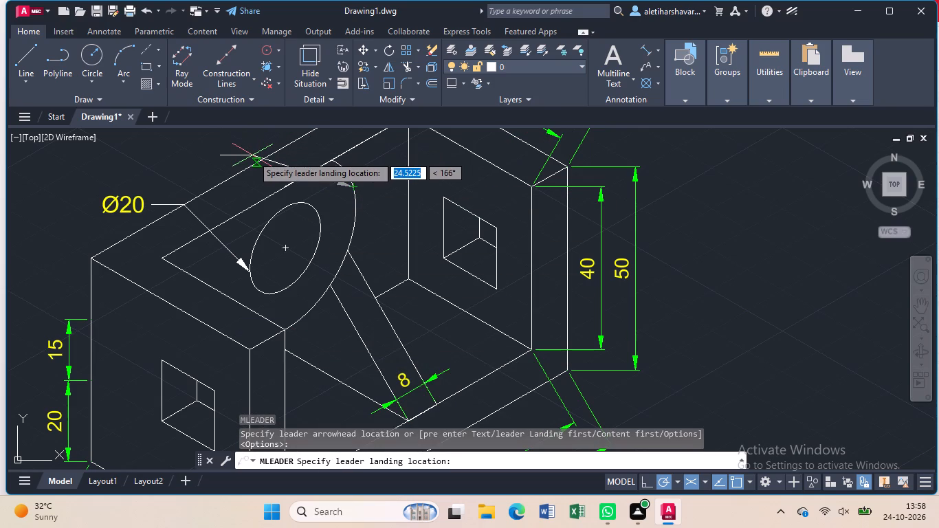
click(252, 155)
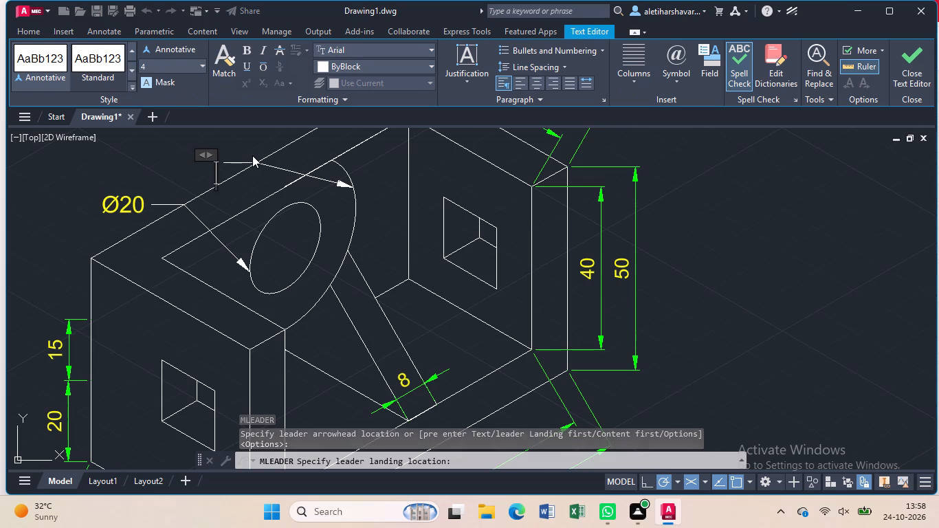
key(shift+r)
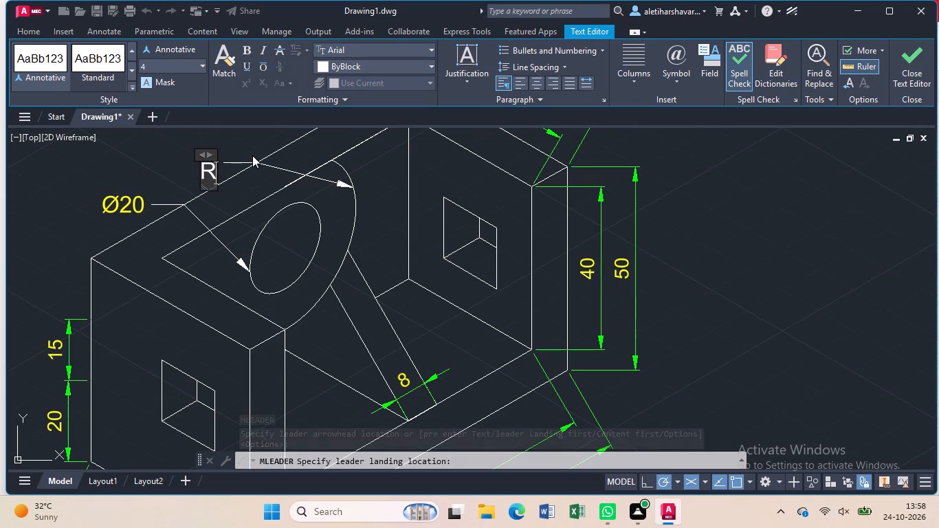
key(BackSpace)
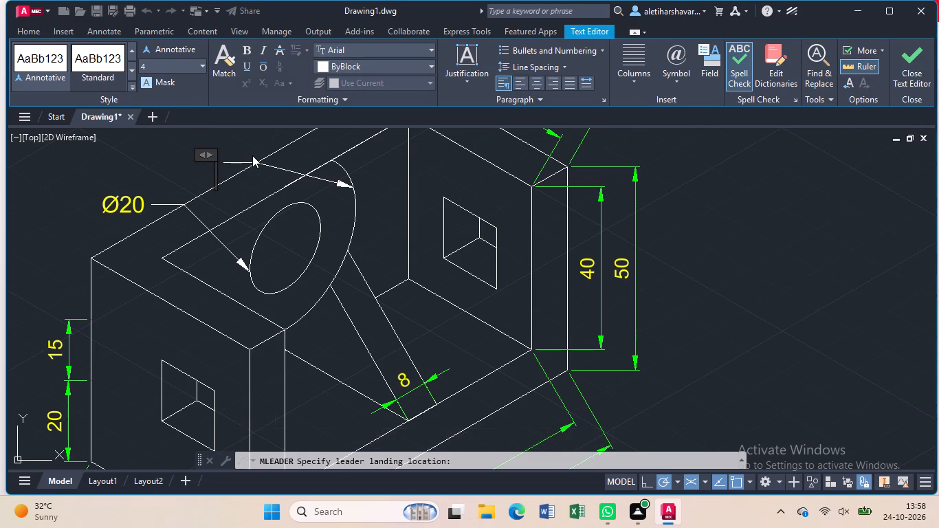
click(434, 63)
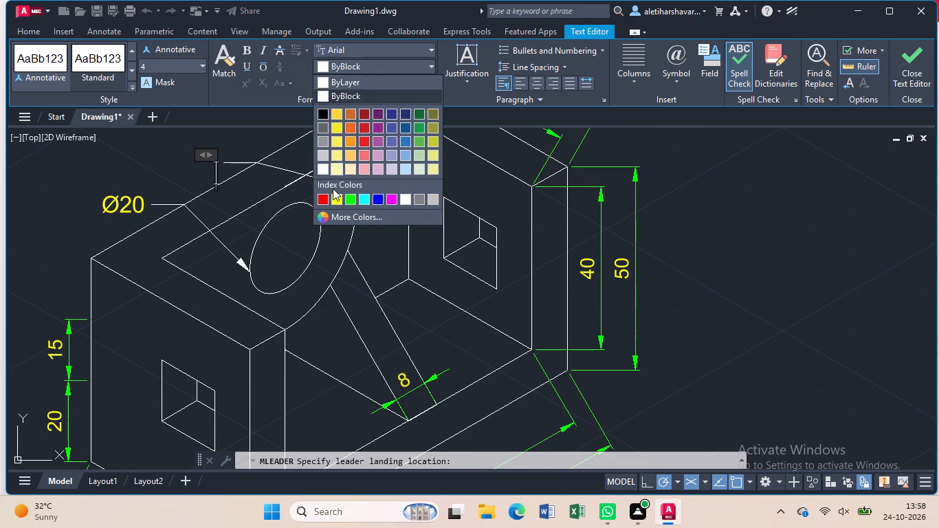
click(335, 200)
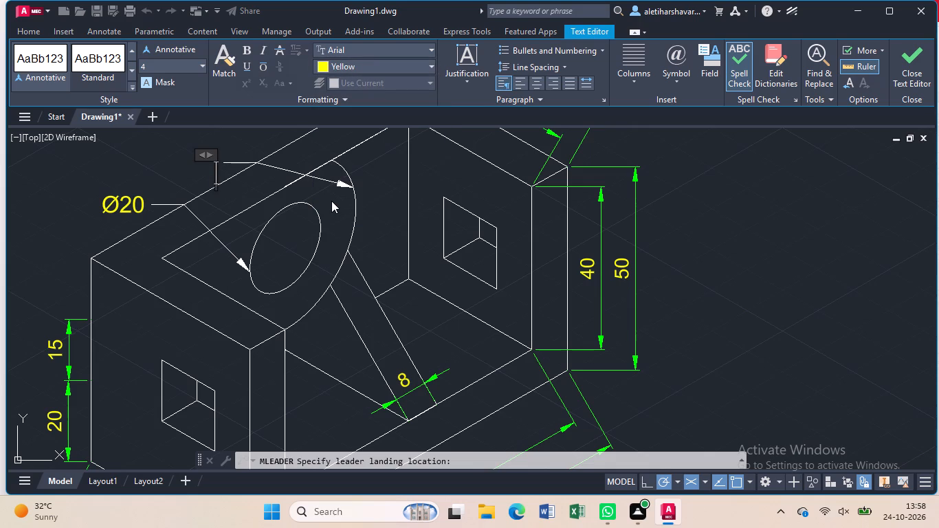
key(shift+r)
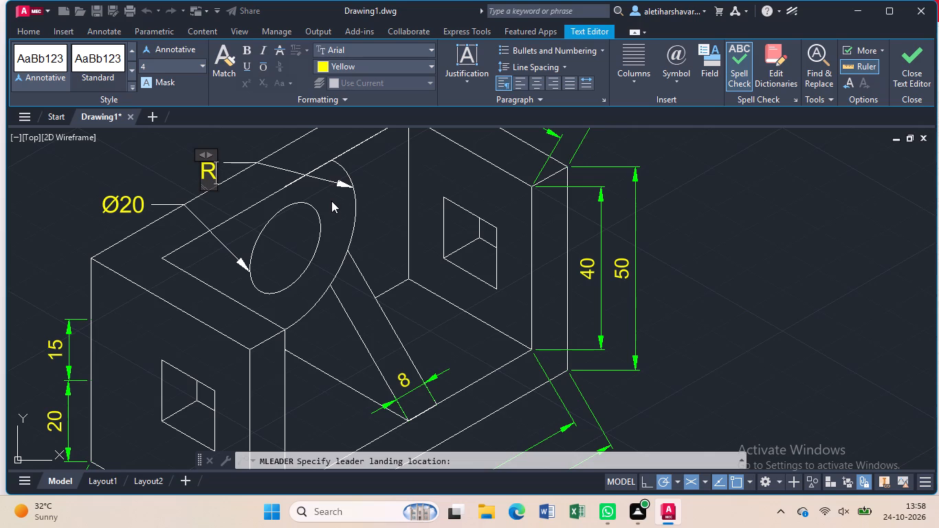
key(2)
key(0)
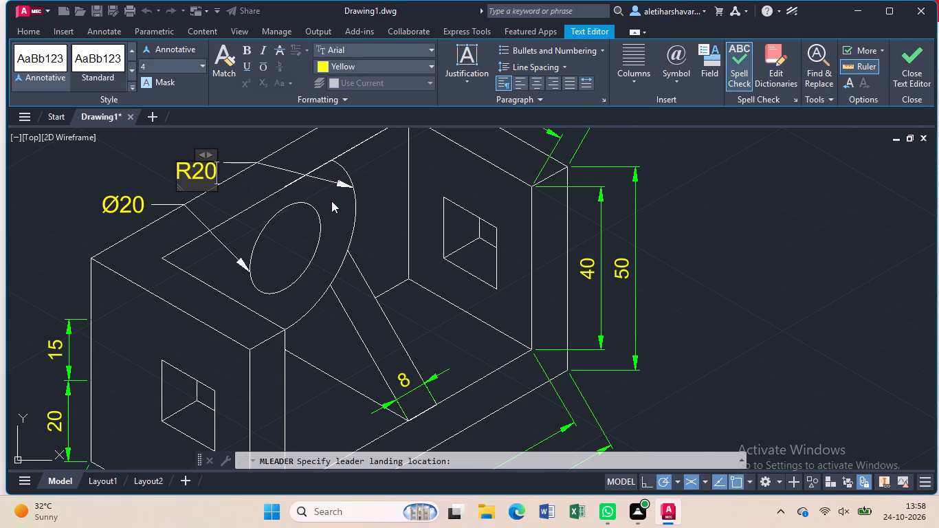
click(331, 201)
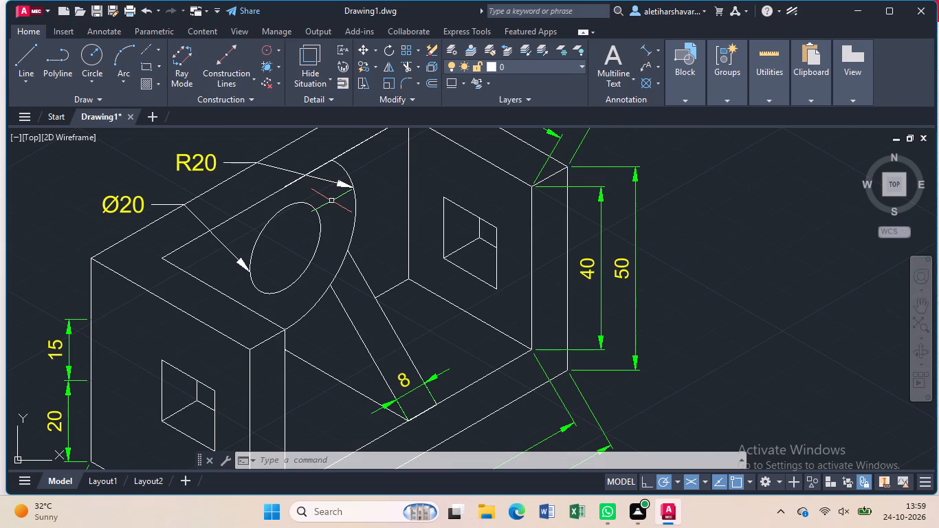
Examine the whole dimensioned bracket, checking the circular features' leader notes, the far end wall with its square opening, and the dimensions.
scroll(307, 238, down, 1)
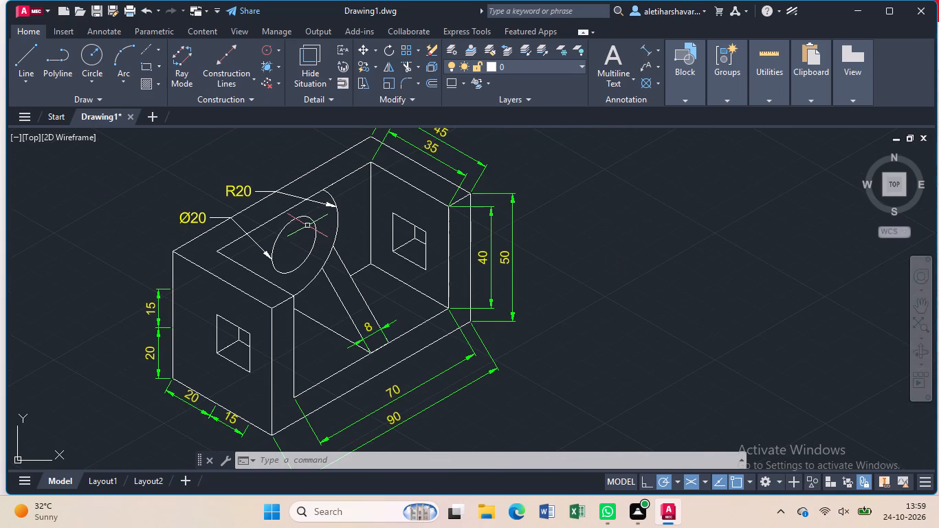
scroll(316, 231, down, 1)
middle_drag(320, 236, 340, 256)
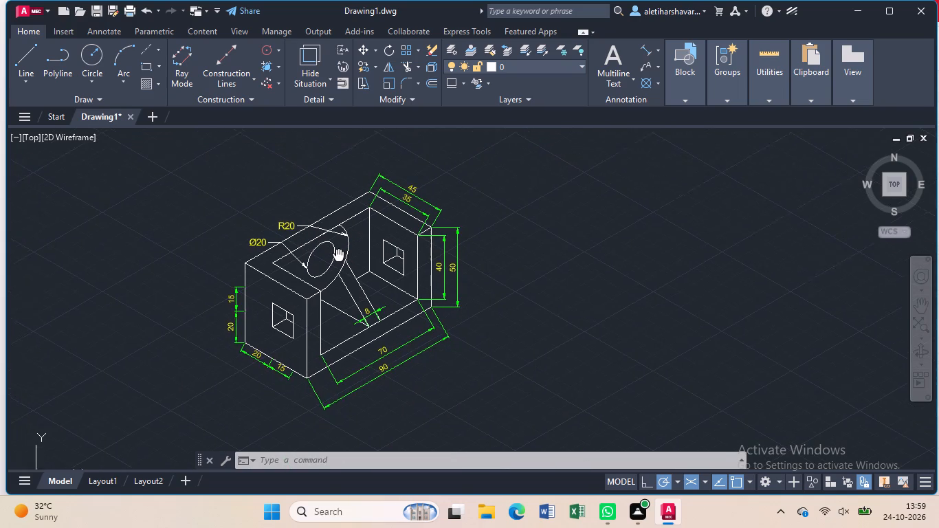
middle_drag(340, 256, 395, 224)
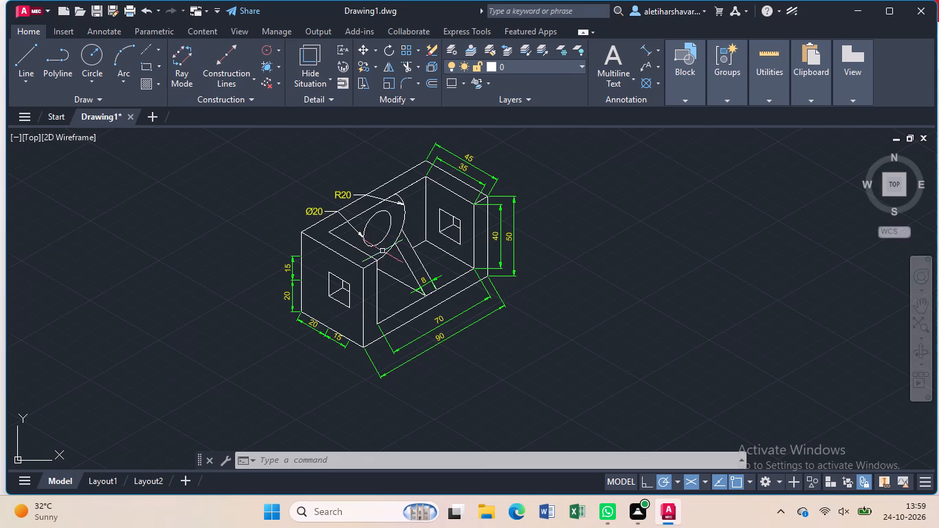
scroll(384, 252, up, 1)
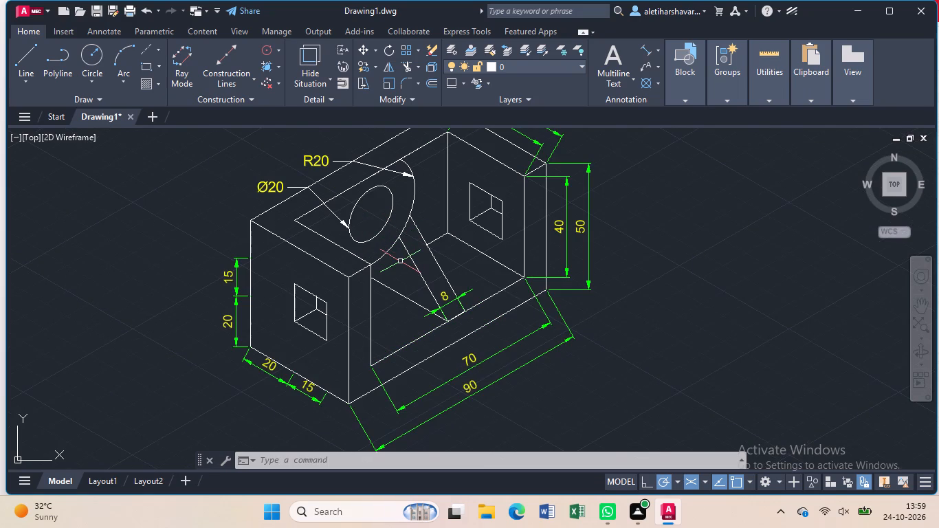
scroll(404, 256, down, 1)
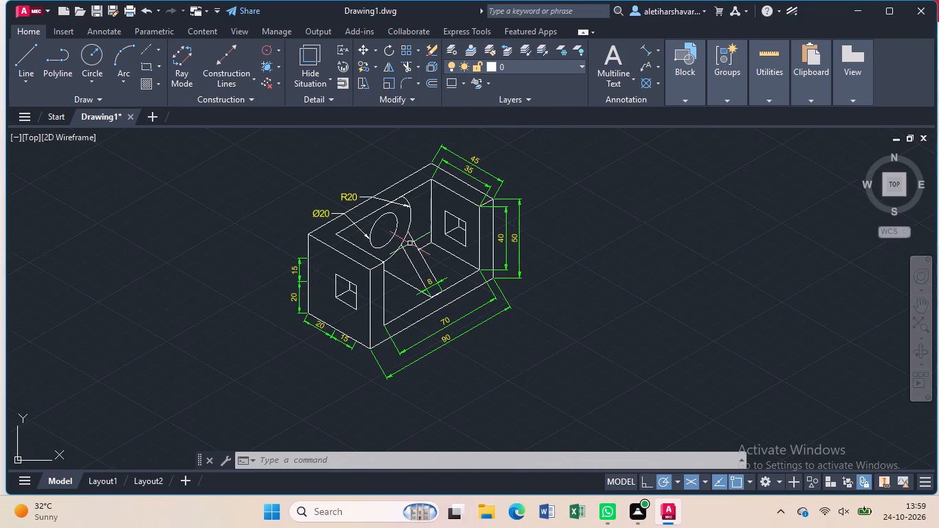
scroll(410, 243, up, 1)
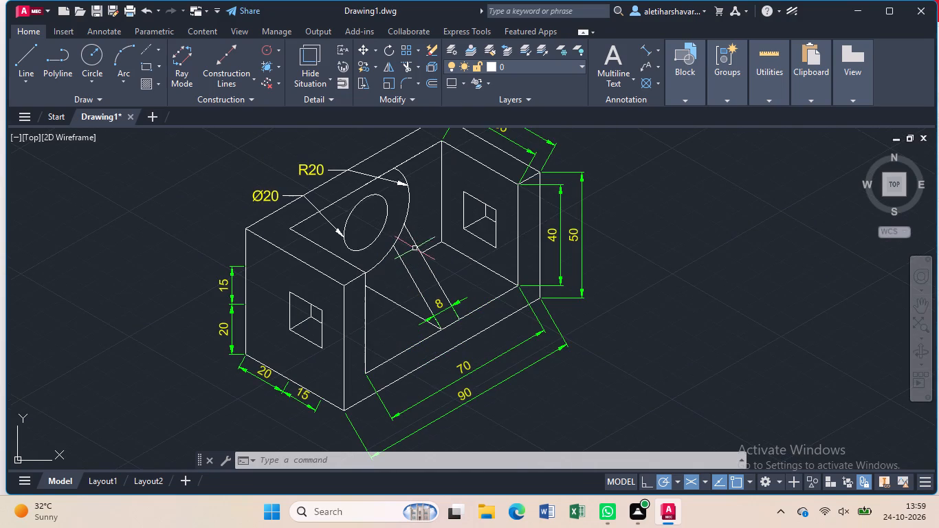
scroll(416, 245, down, 1)
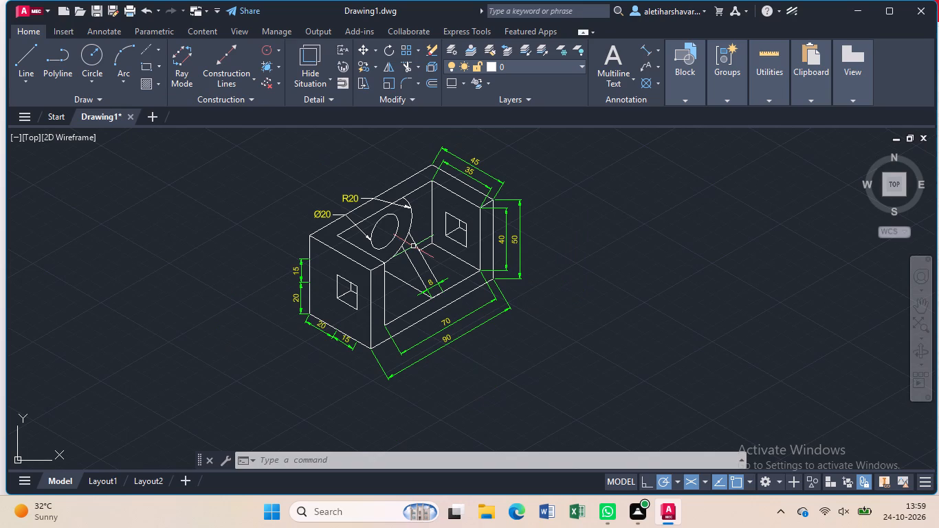
scroll(413, 246, up, 2)
middle_drag(485, 176, 501, 289)
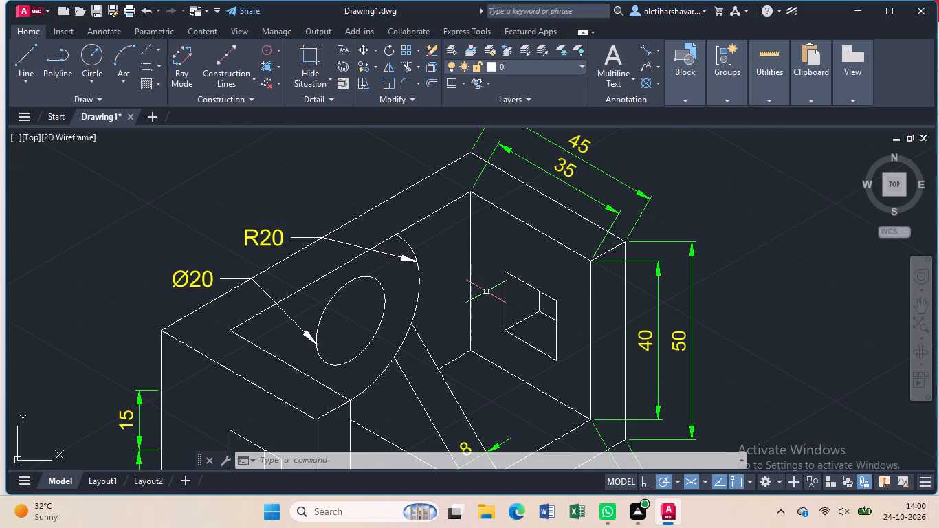
scroll(484, 293, up, 1)
scroll(484, 293, down, 1)
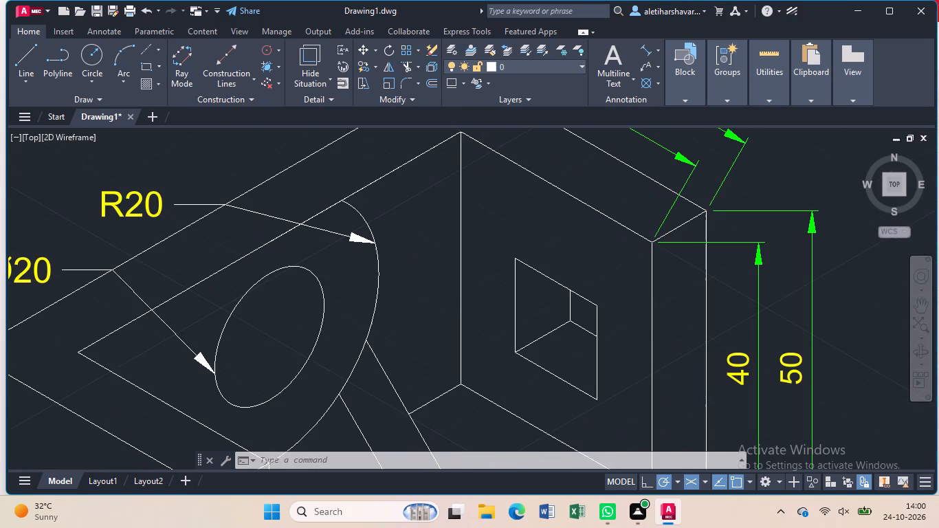
middle_drag(484, 293, 530, 289)
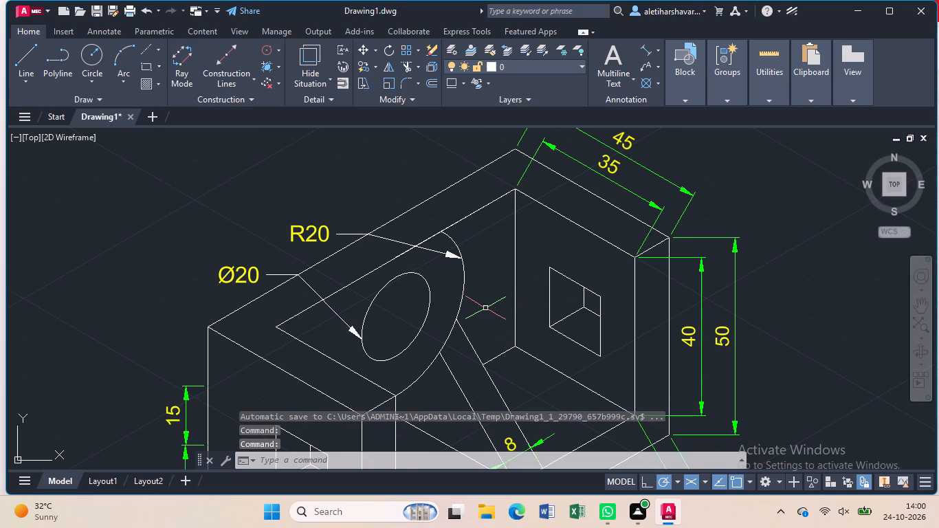
scroll(483, 333, down, 1)
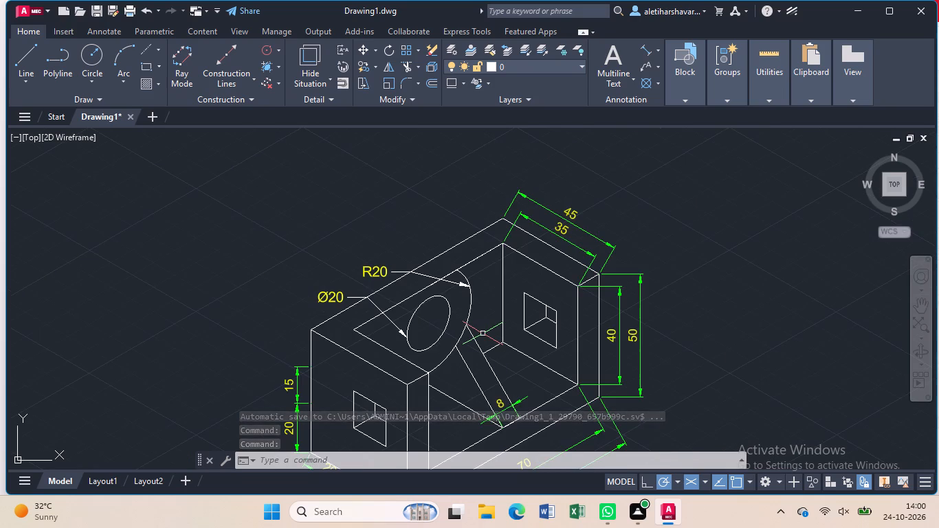
scroll(483, 333, down, 2)
middle_drag(483, 333, 472, 247)
scroll(472, 252, up, 1)
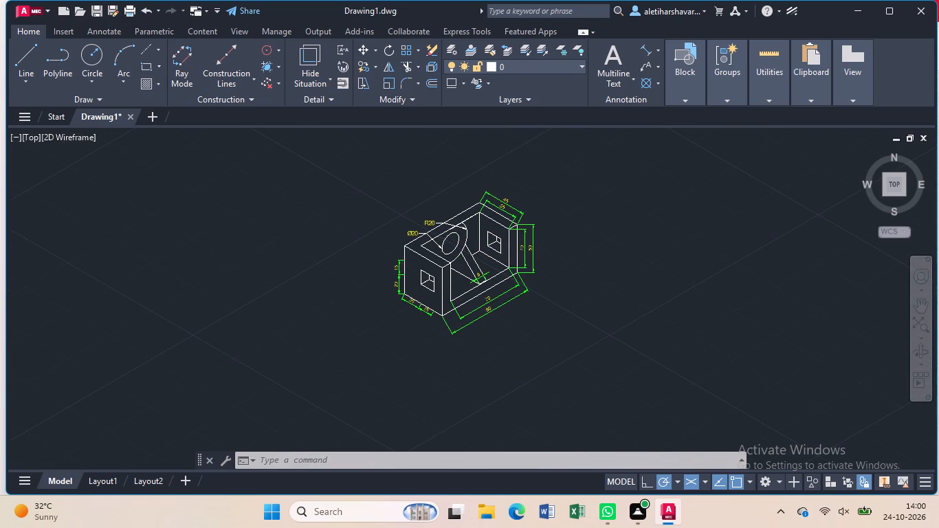
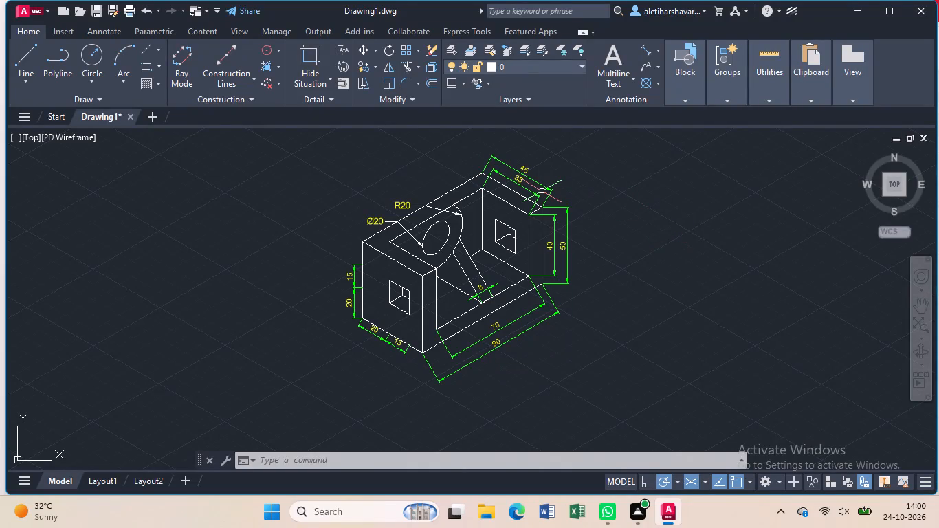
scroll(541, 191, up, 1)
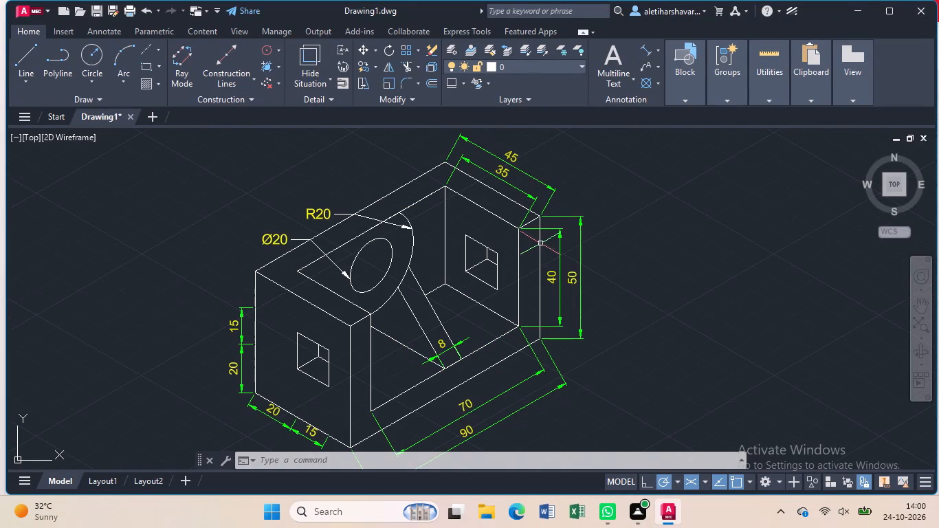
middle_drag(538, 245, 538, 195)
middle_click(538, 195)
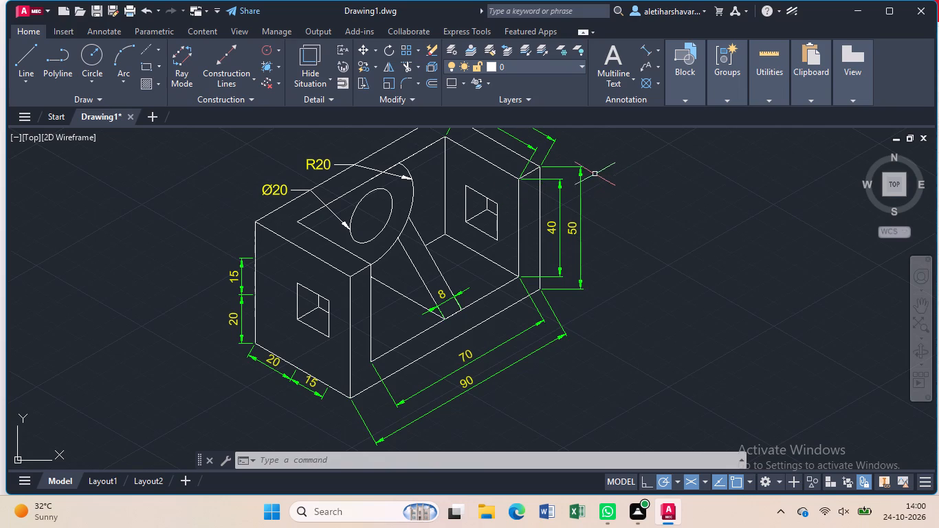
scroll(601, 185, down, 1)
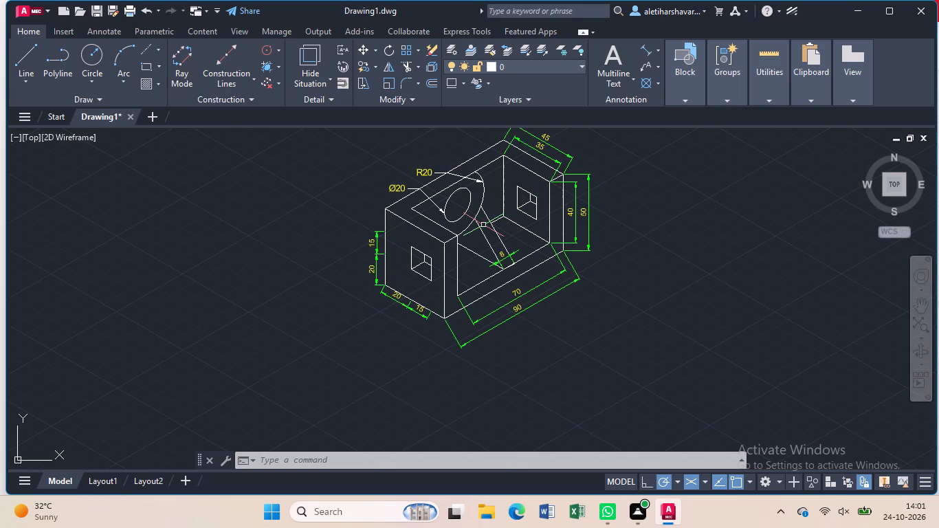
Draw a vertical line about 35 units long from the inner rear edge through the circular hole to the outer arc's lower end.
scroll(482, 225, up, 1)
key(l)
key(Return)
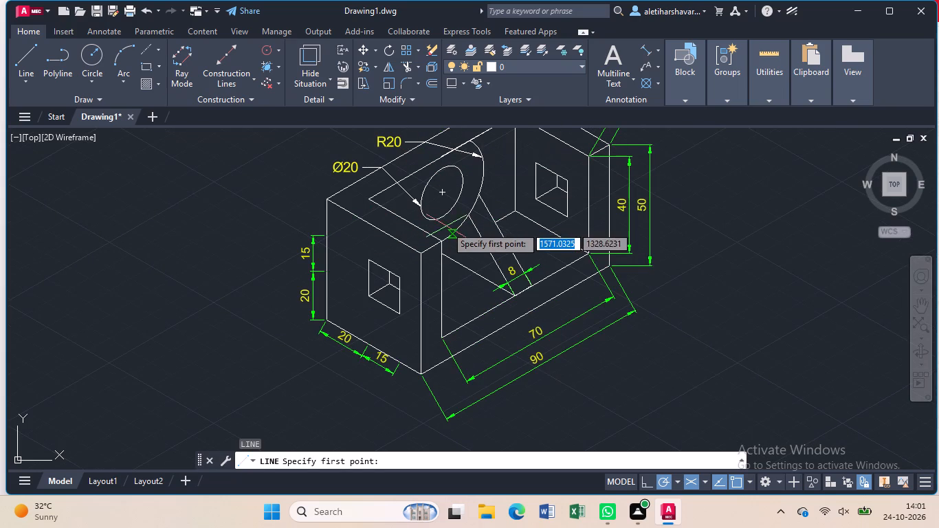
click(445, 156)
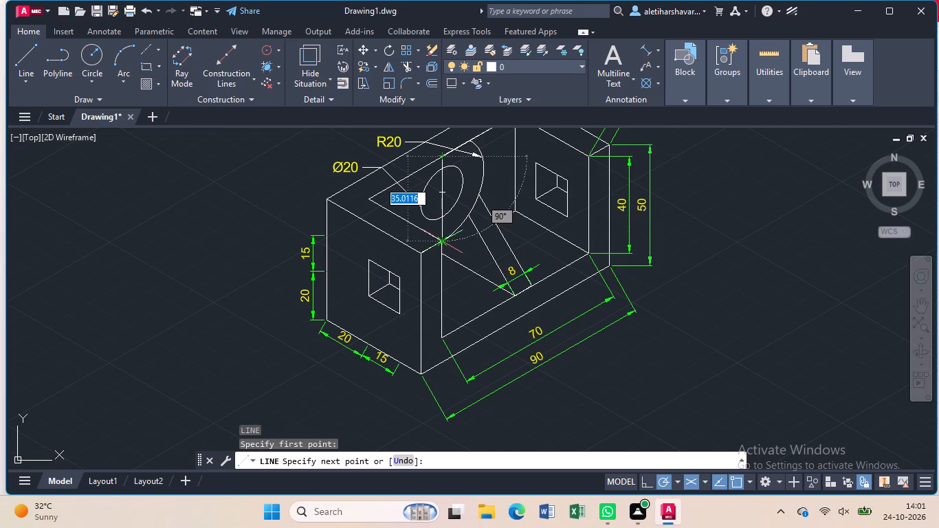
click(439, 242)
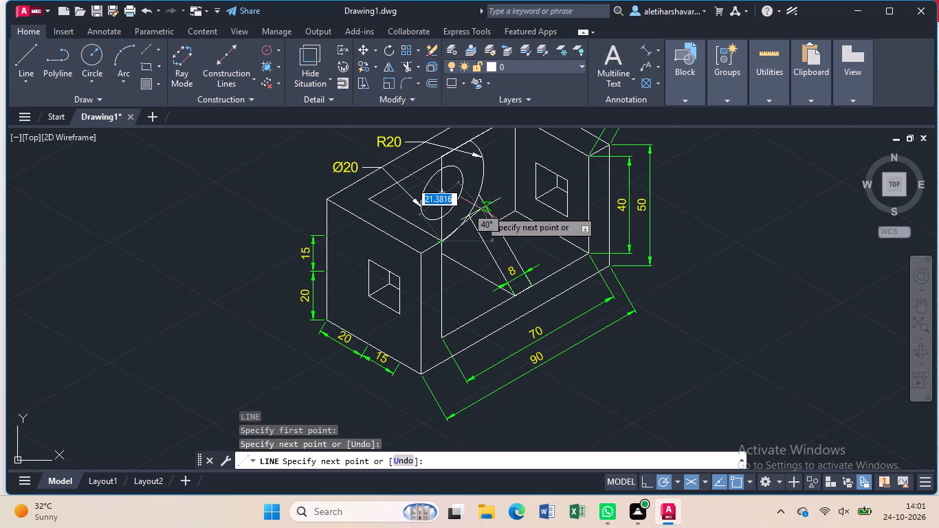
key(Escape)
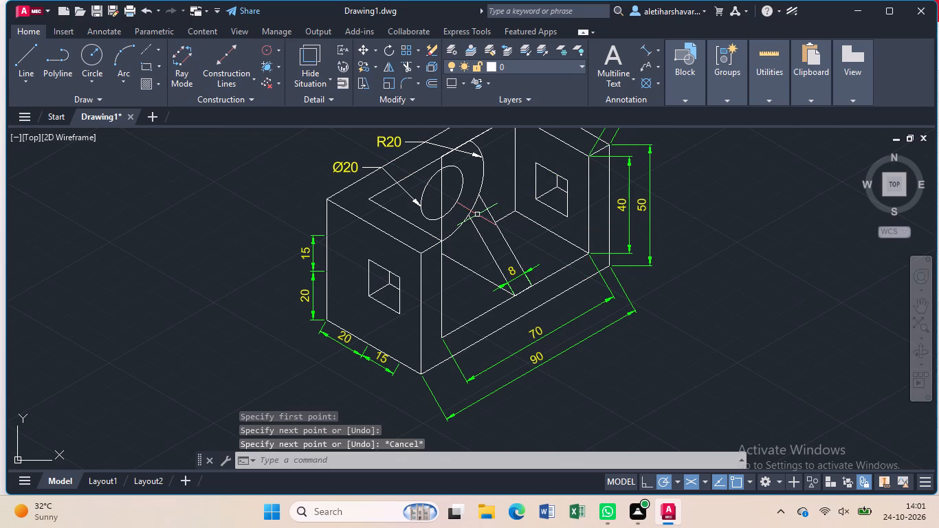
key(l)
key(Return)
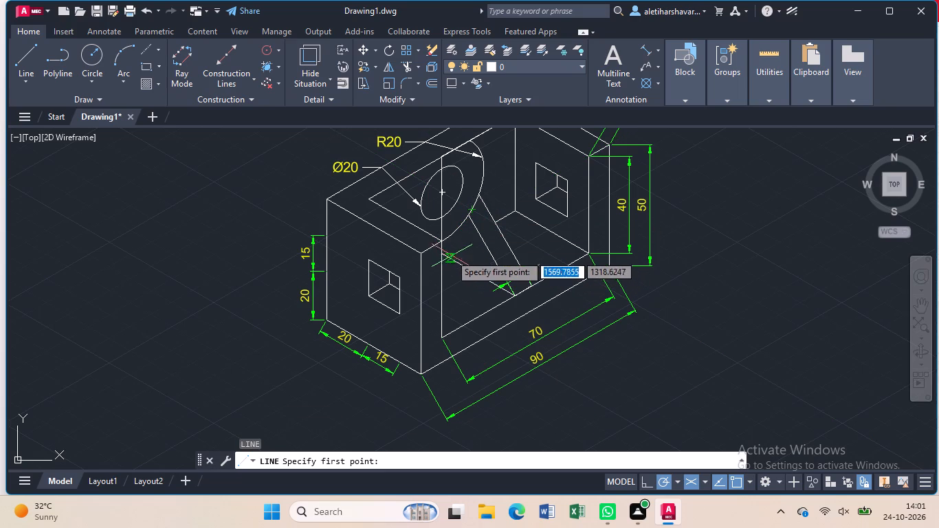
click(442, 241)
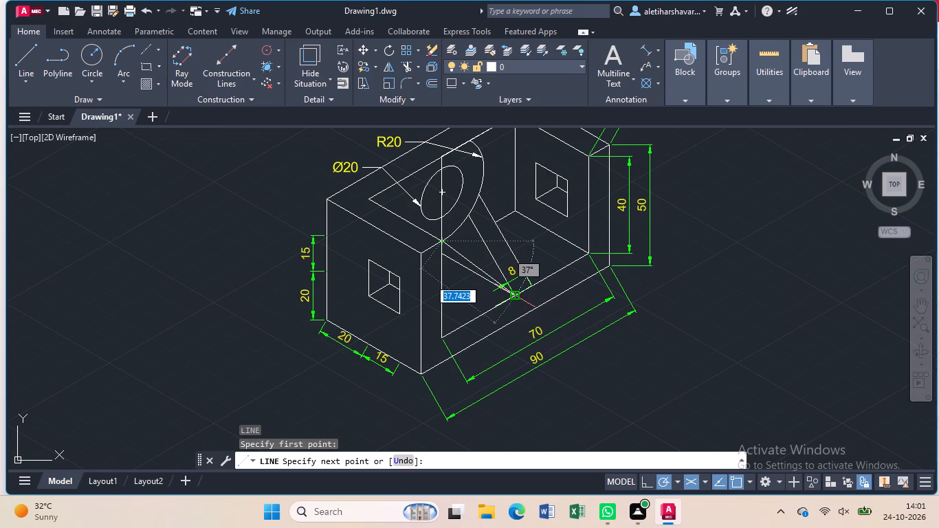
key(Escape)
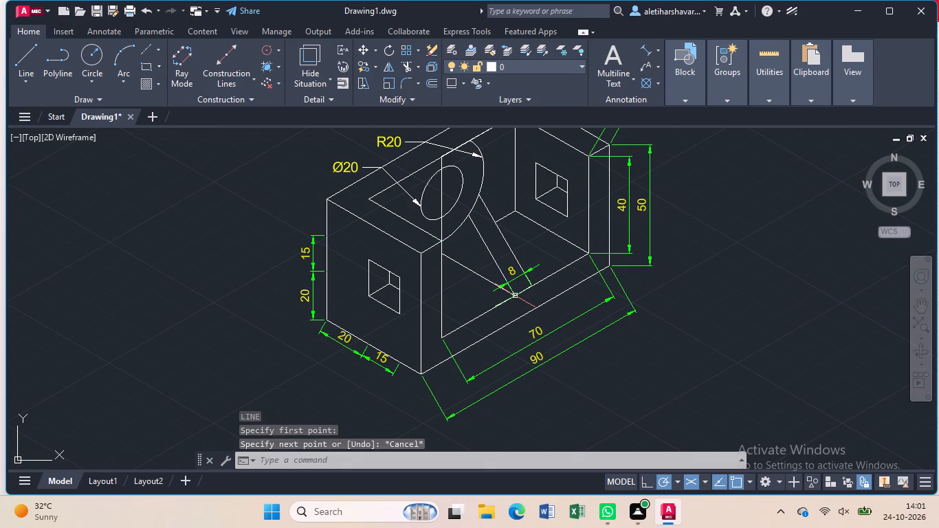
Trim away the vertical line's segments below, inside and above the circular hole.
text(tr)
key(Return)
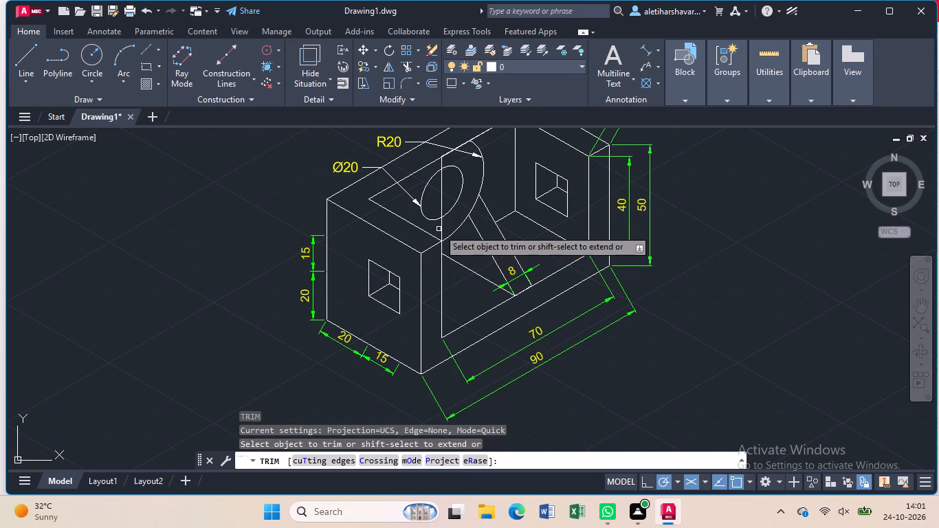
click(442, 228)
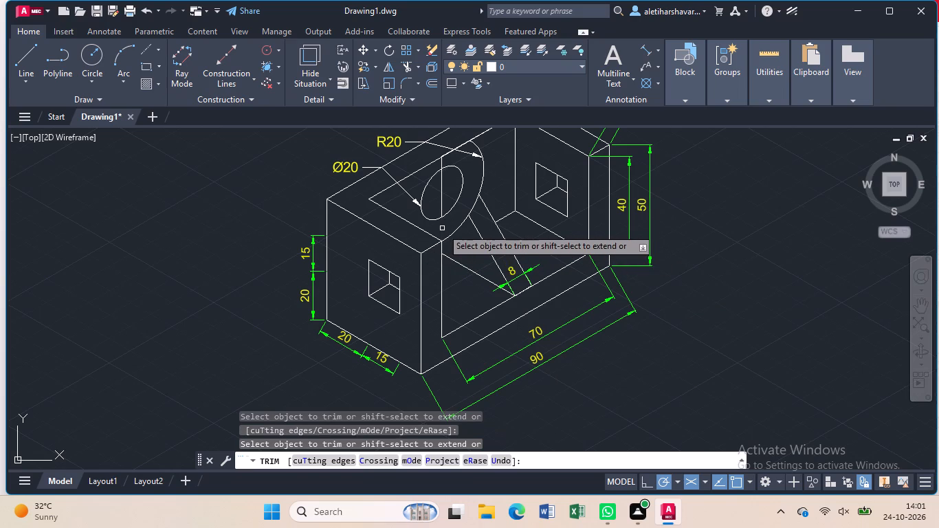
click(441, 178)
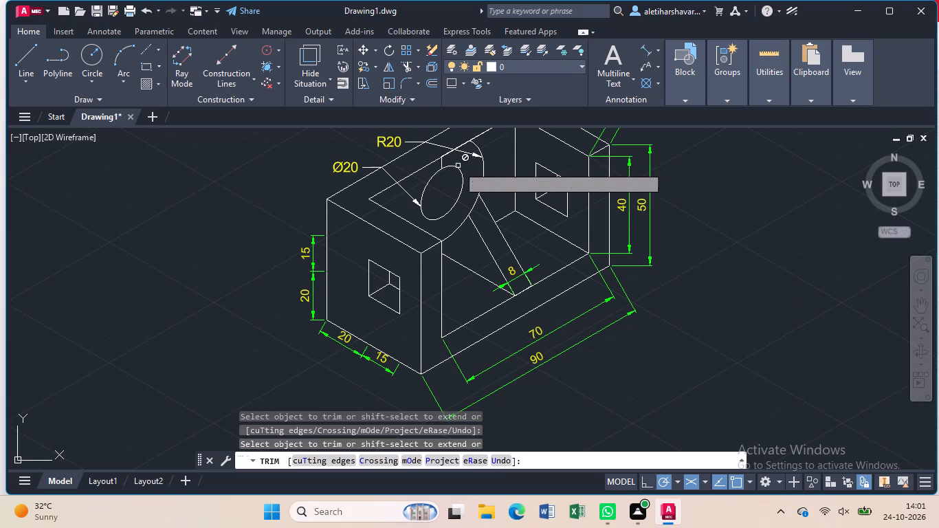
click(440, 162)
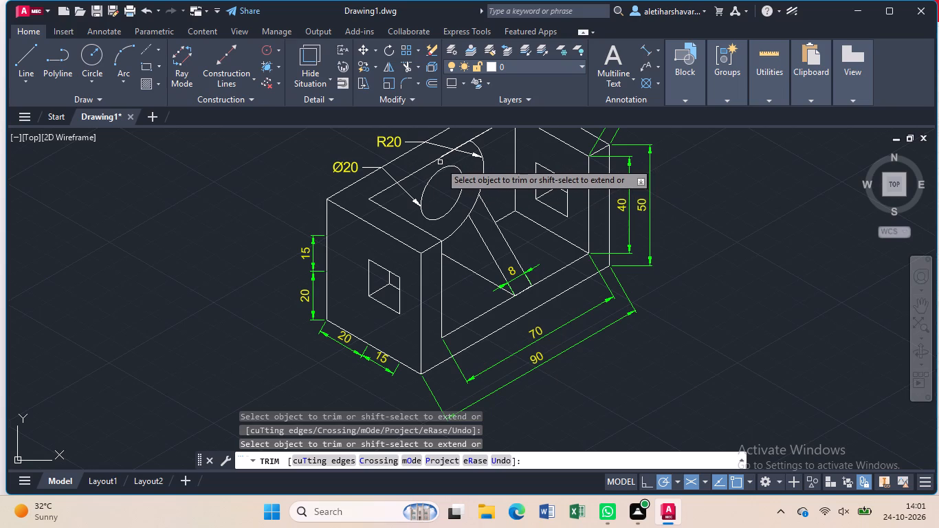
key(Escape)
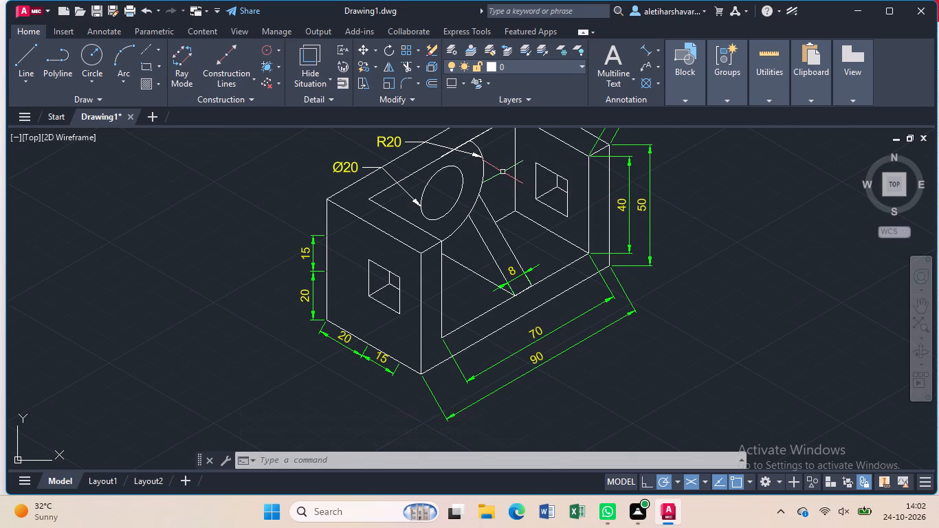
Examine the dimensioned bracket up close, checking the circular features, the slanted rib, and the near end wall with its square opening.
scroll(507, 210, down, 1)
middle_drag(507, 210, 421, 251)
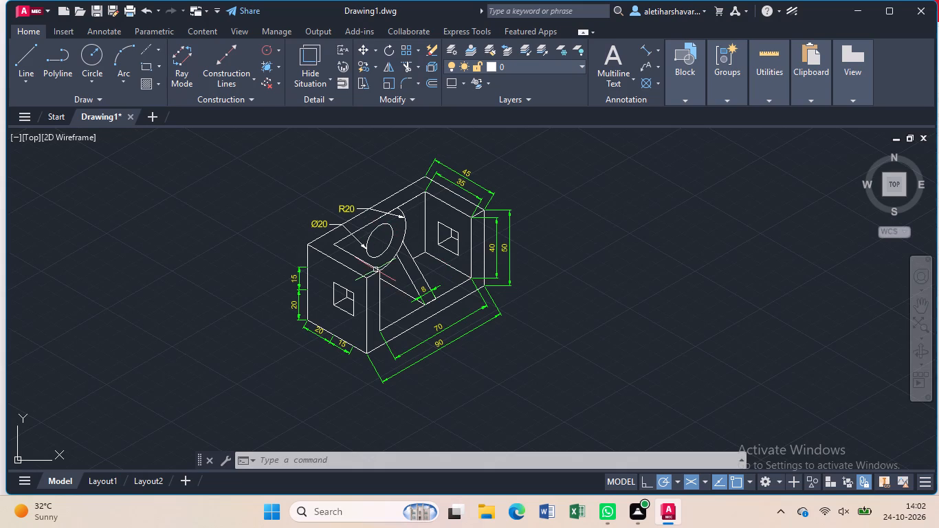
scroll(377, 270, up, 2)
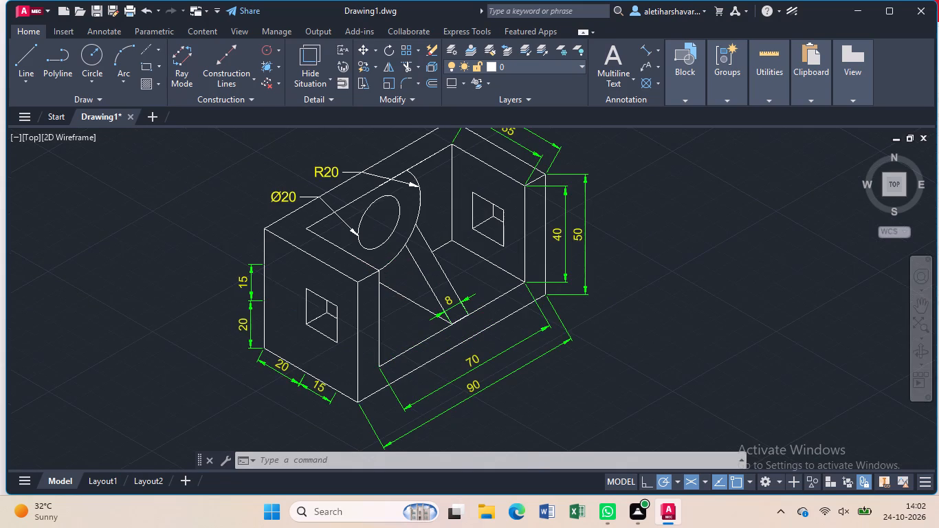
scroll(375, 272, down, 1)
middle_drag(404, 226, 398, 234)
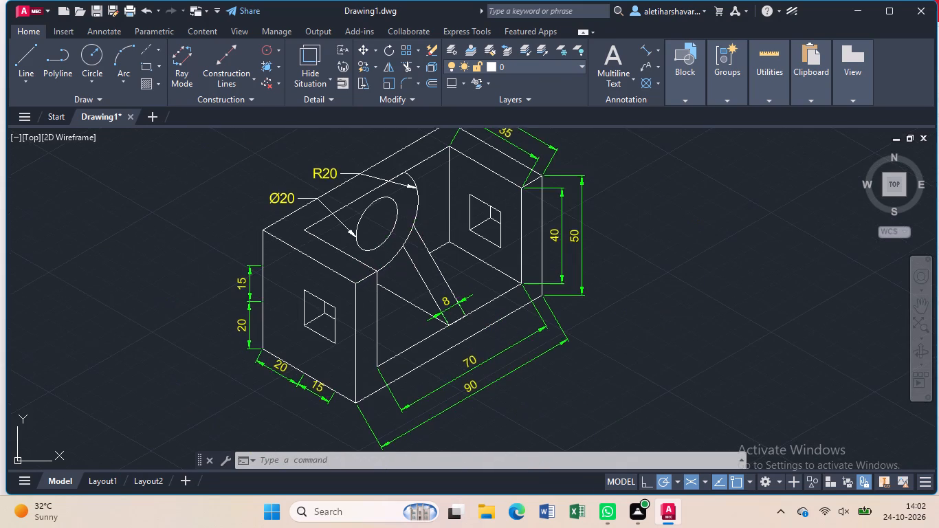
middle_drag(398, 234, 369, 292)
middle_click(369, 292)
scroll(369, 292, up, 2)
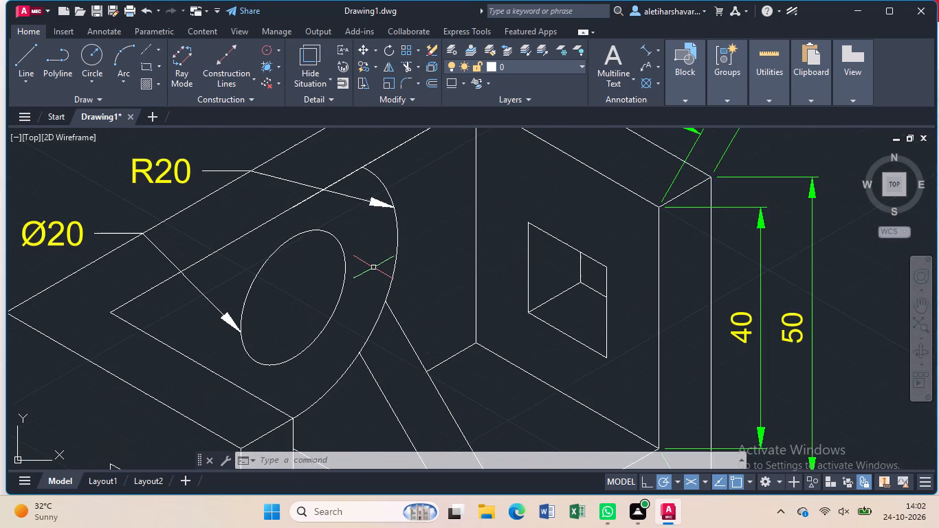
scroll(373, 267, down, 2)
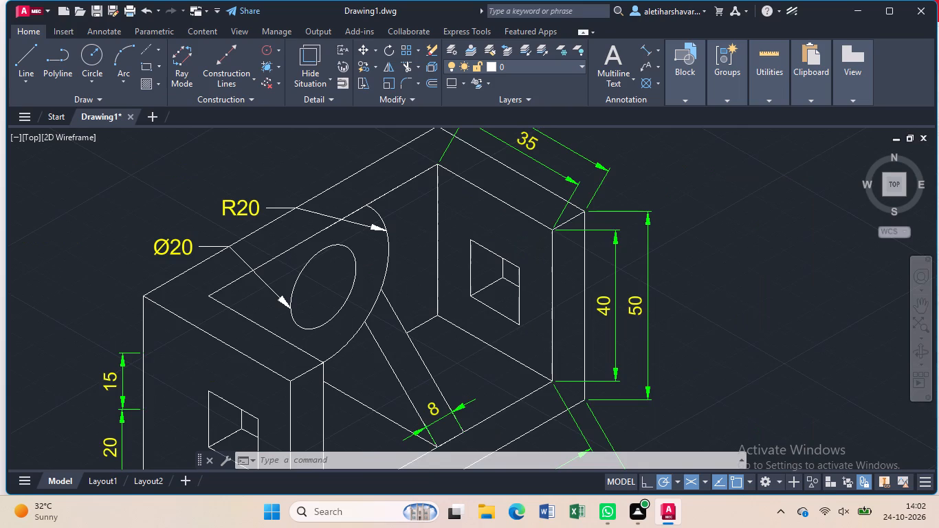
middle_drag(278, 342, 426, 265)
scroll(398, 293, up, 1)
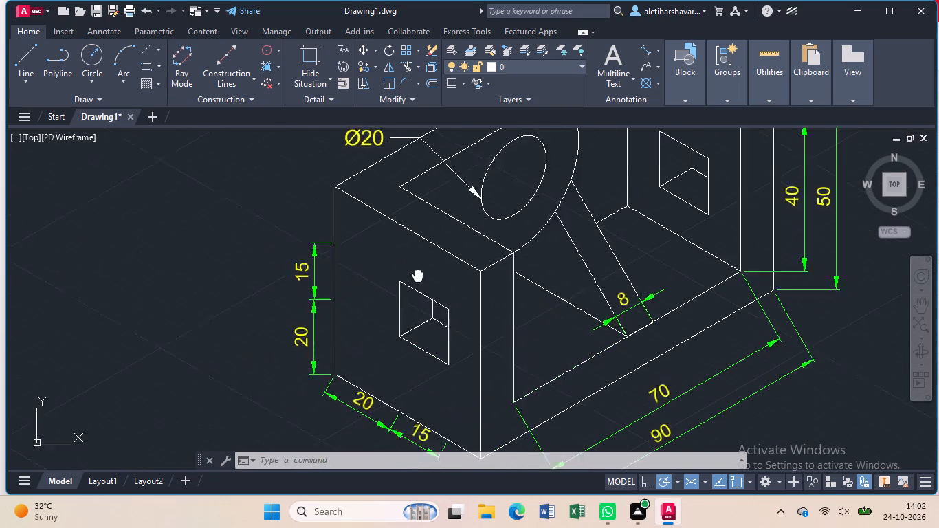
middle_drag(426, 265, 432, 257)
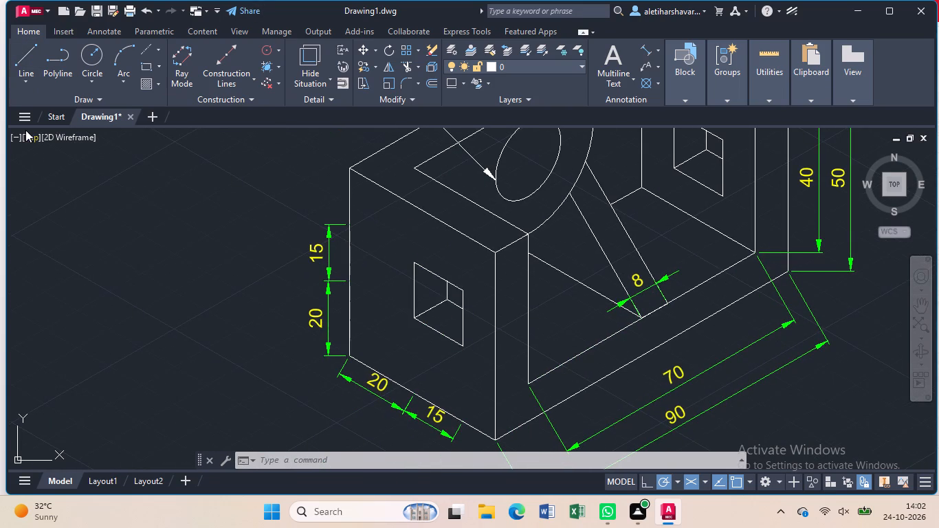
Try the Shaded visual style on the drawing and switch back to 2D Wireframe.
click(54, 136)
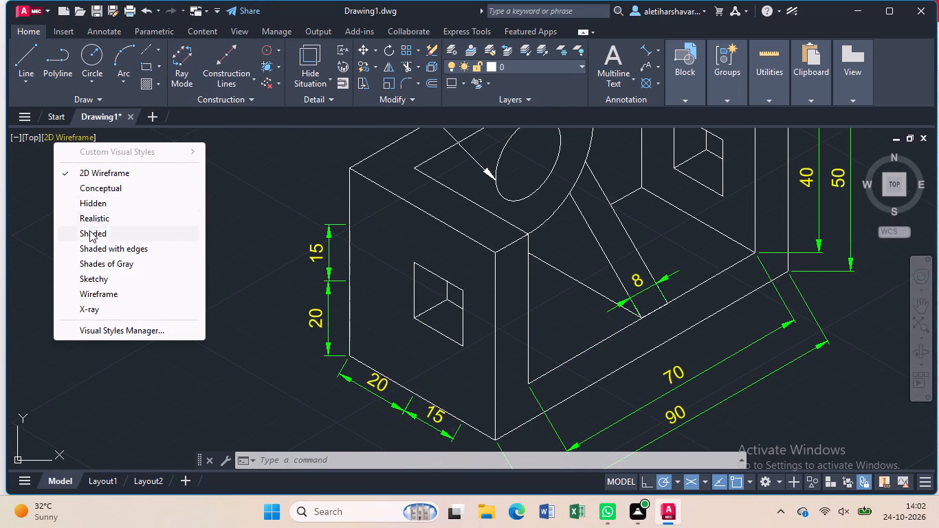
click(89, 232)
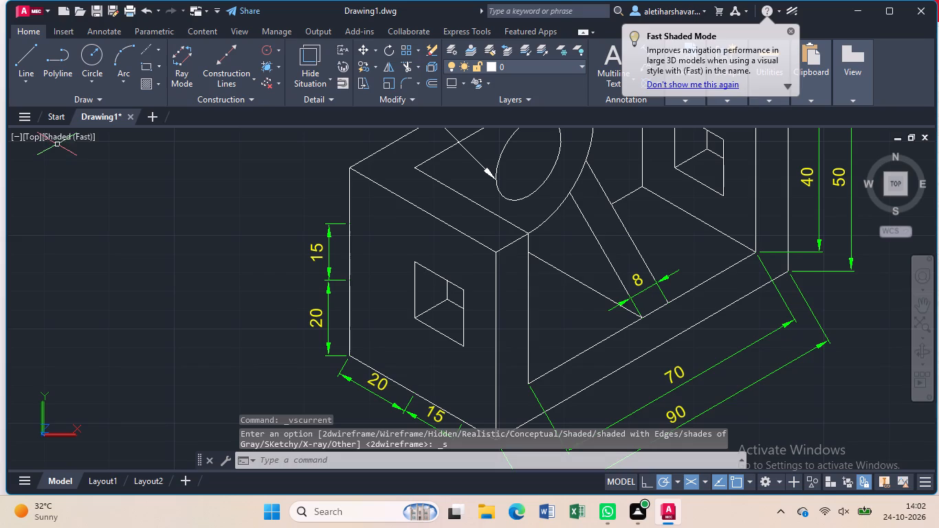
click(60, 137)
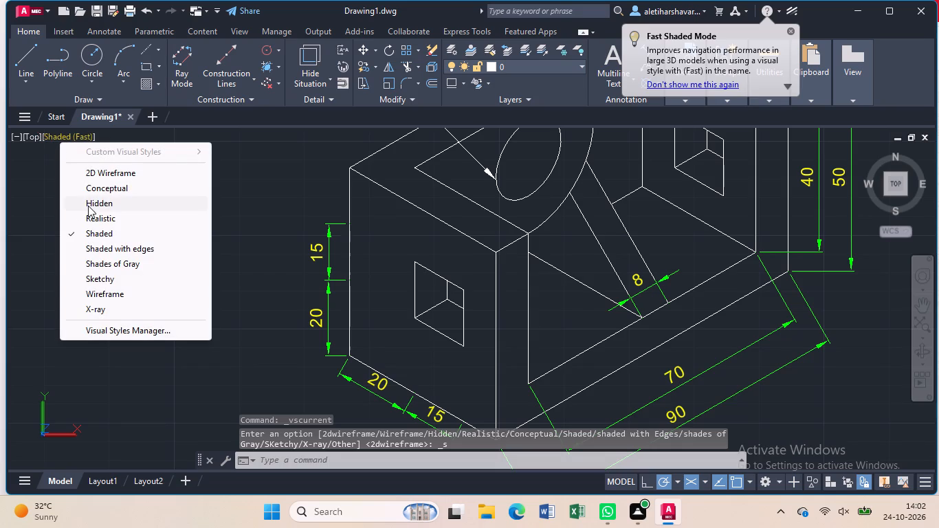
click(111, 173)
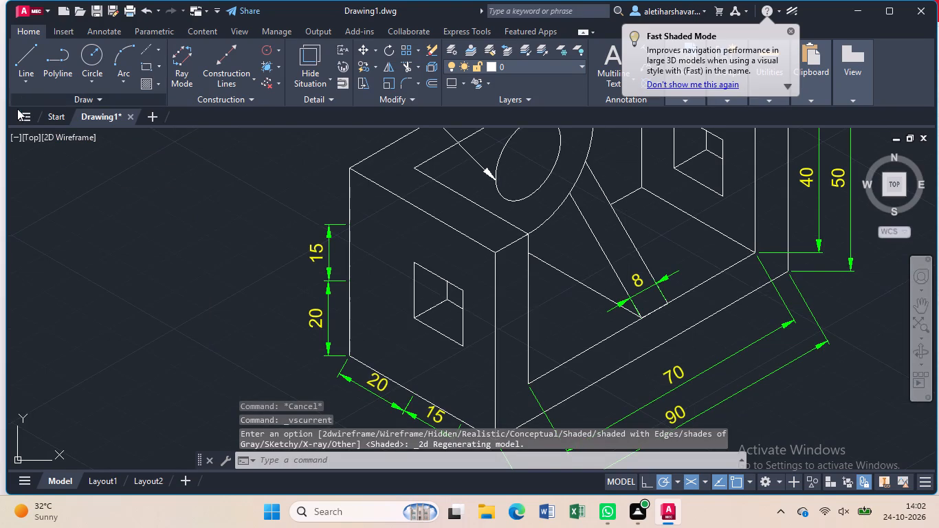
Switch the model view from Top to the Bottom preset.
click(25, 139)
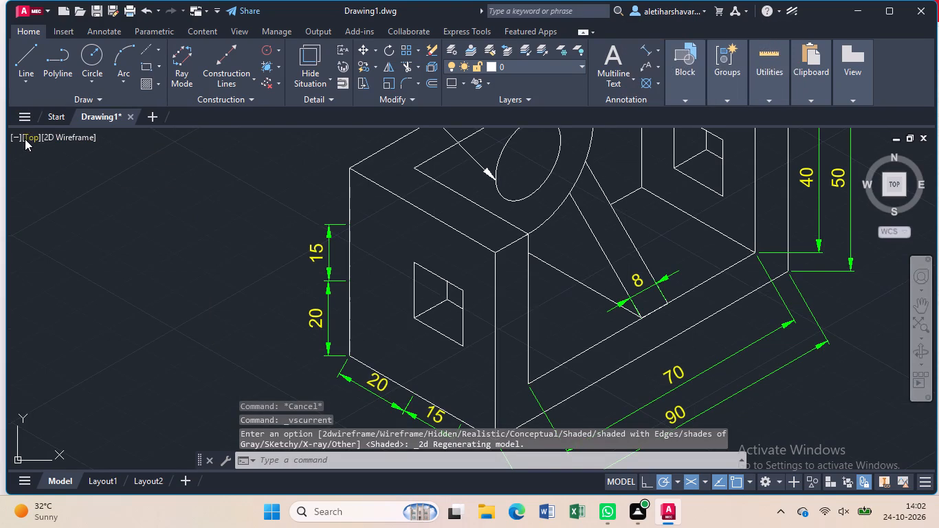
click(64, 185)
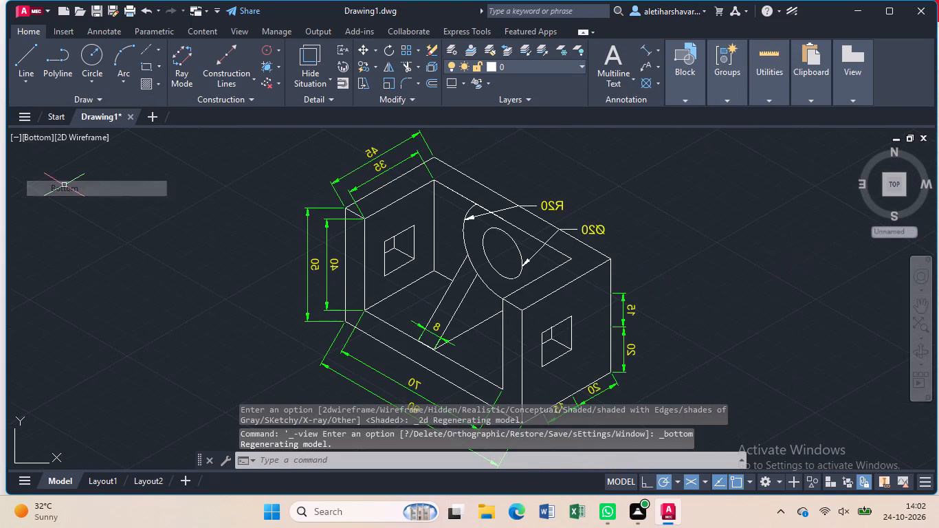
click(64, 185)
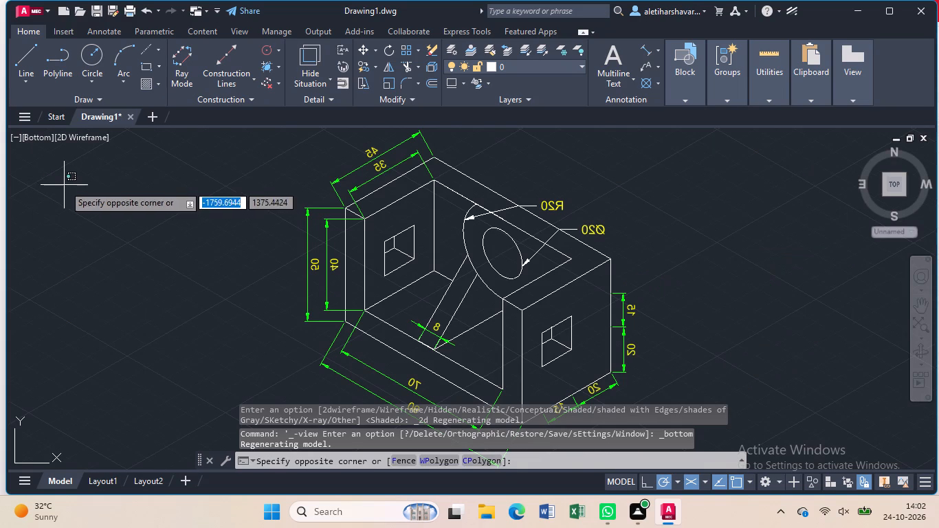
click(62, 176)
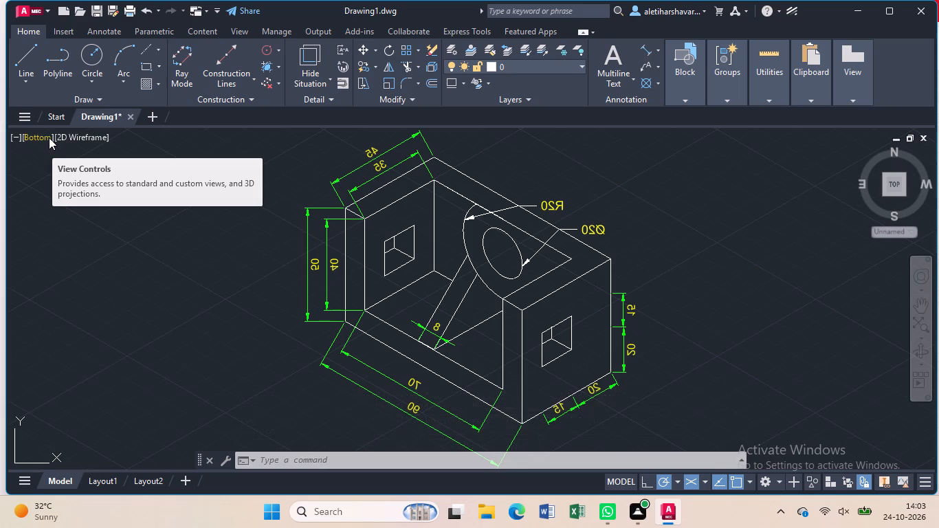
View the bracket drawing through the Left, Right, Front and Back preset views in turn.
click(49, 137)
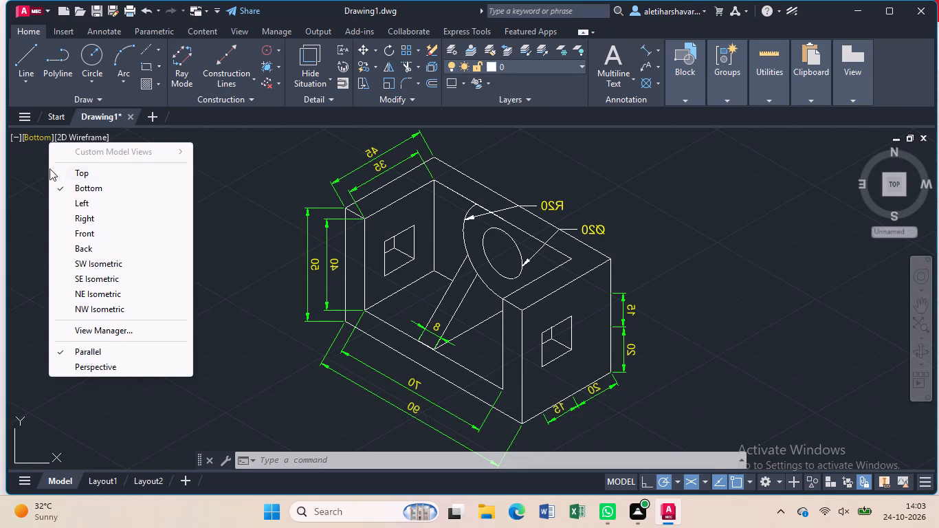
click(74, 202)
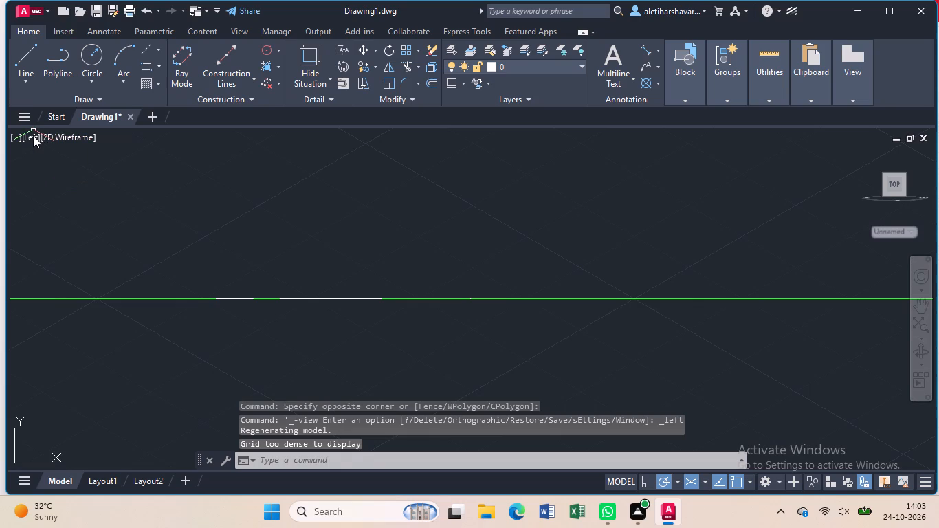
click(33, 135)
click(74, 218)
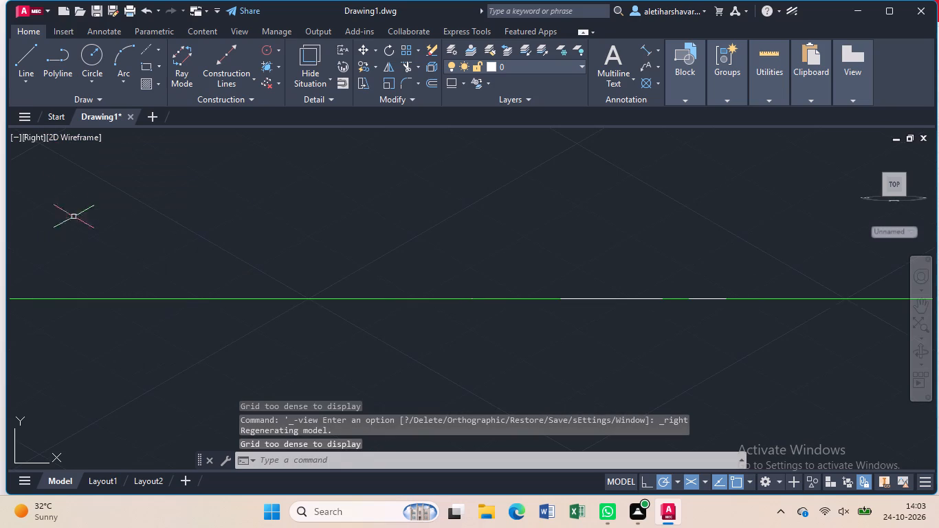
click(32, 132)
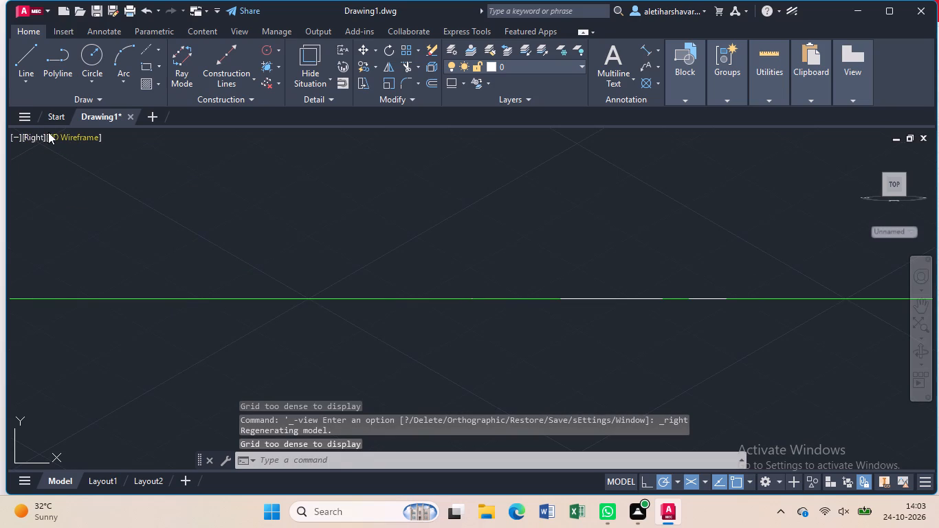
click(41, 135)
click(67, 230)
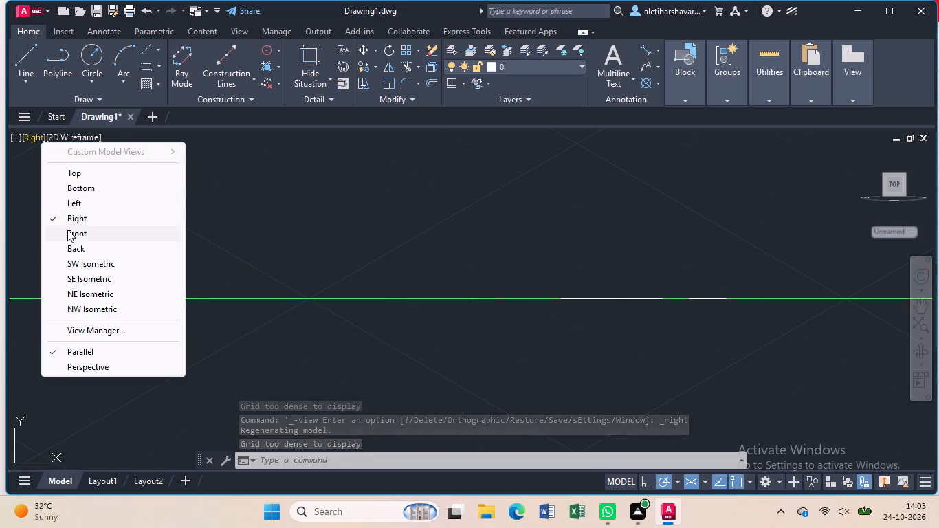
click(36, 137)
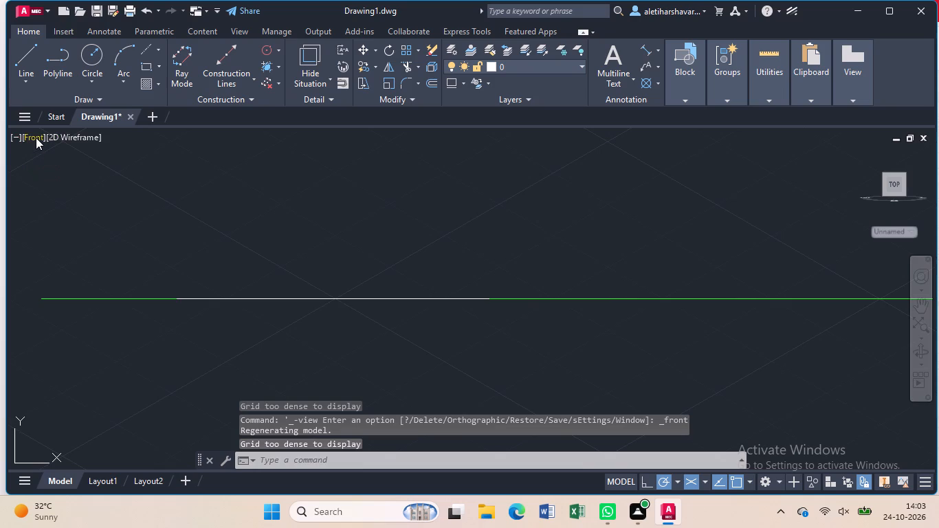
click(61, 247)
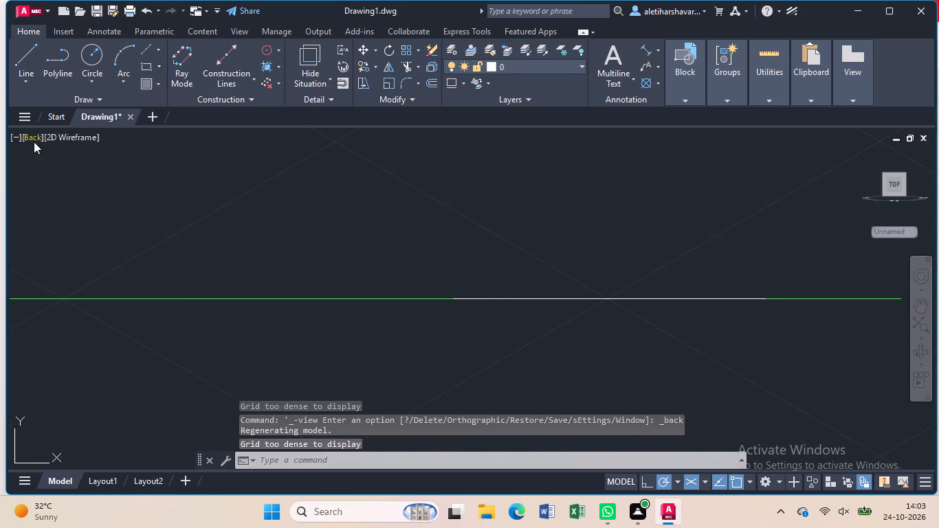
View the bracket drawing through the SW, SE, NE and NW Isometric preset views in turn.
click(34, 142)
click(56, 265)
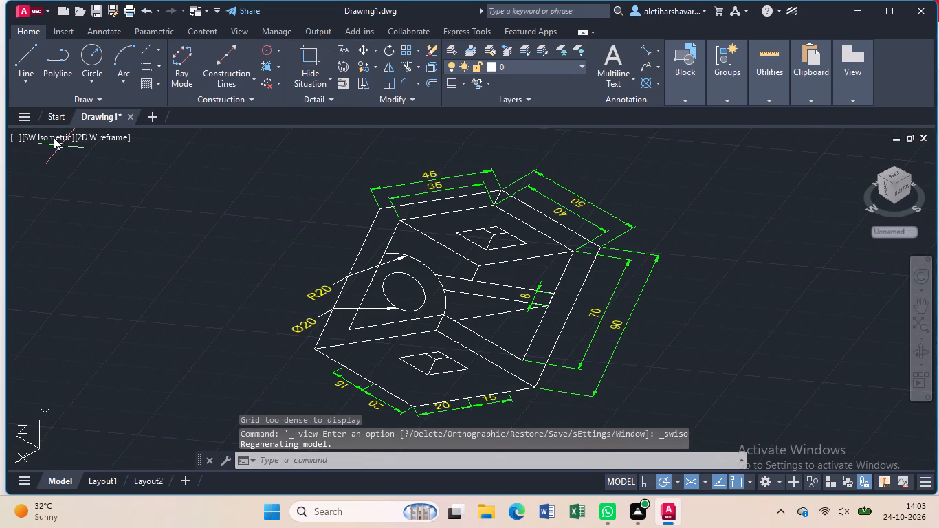
click(53, 137)
click(104, 278)
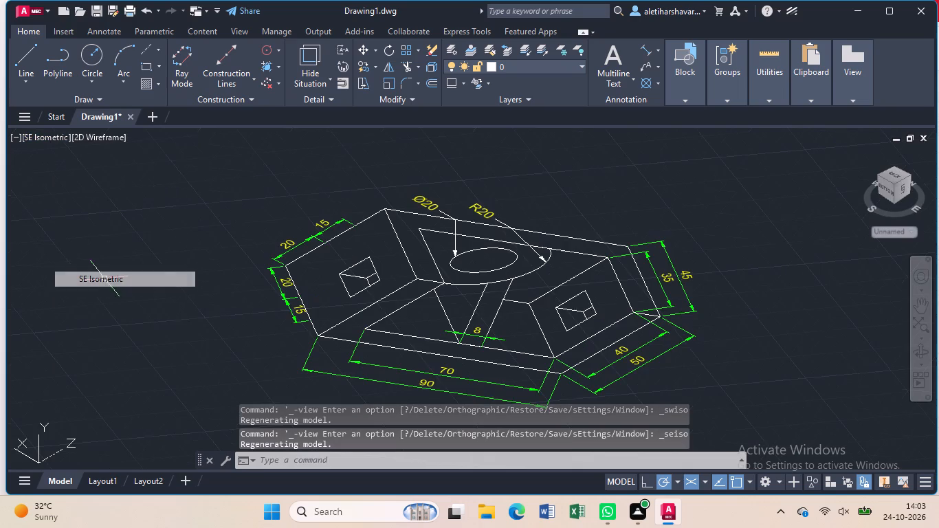
click(55, 135)
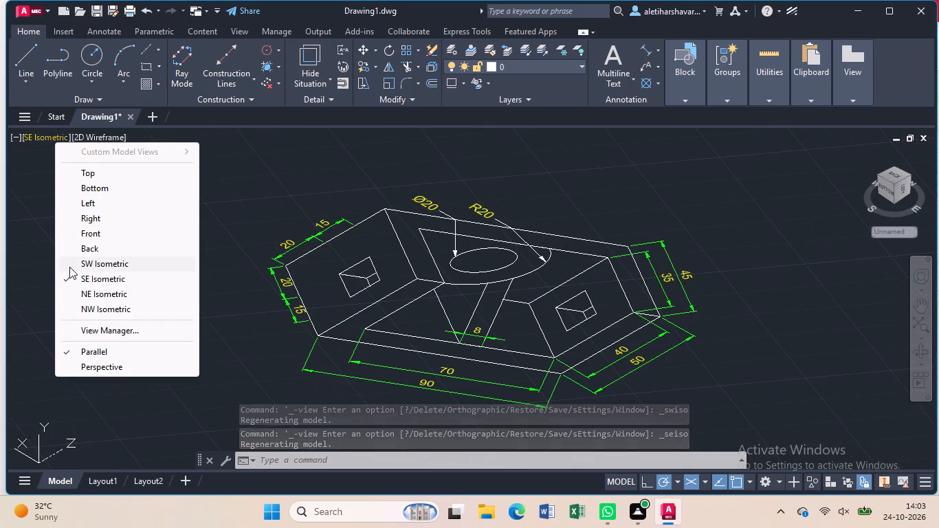
click(78, 288)
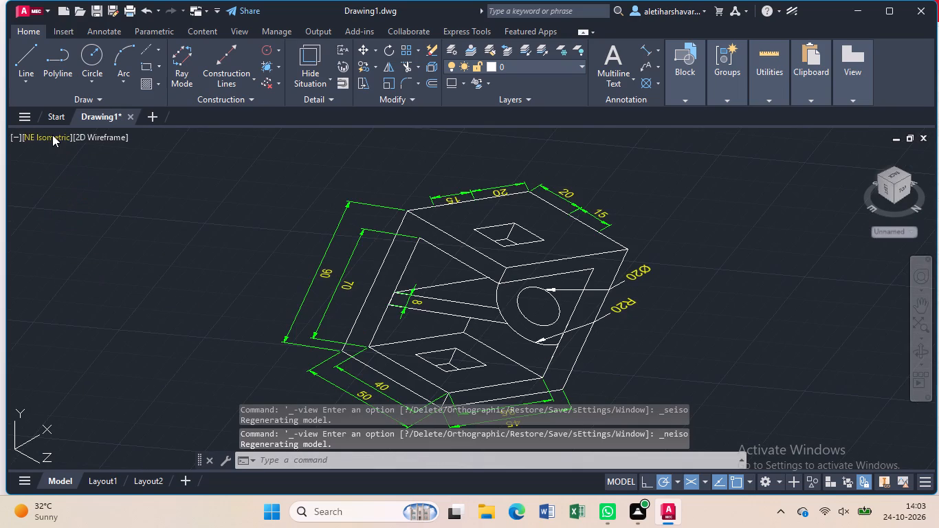
click(52, 135)
click(92, 309)
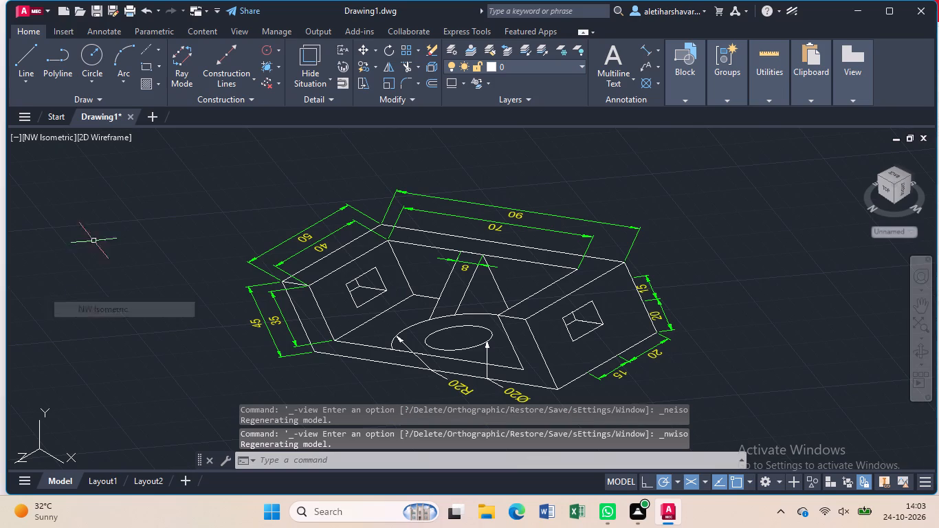
Return the model view to the Top preset.
click(64, 135)
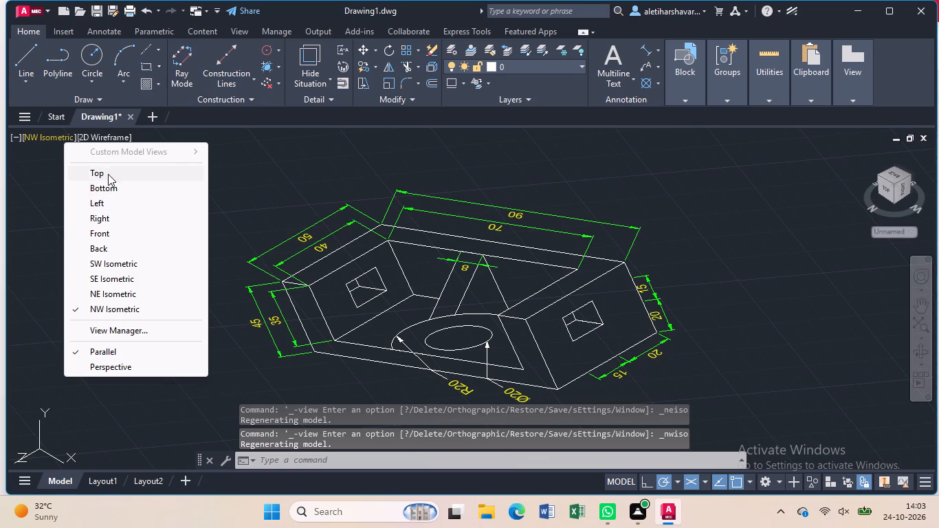
click(108, 173)
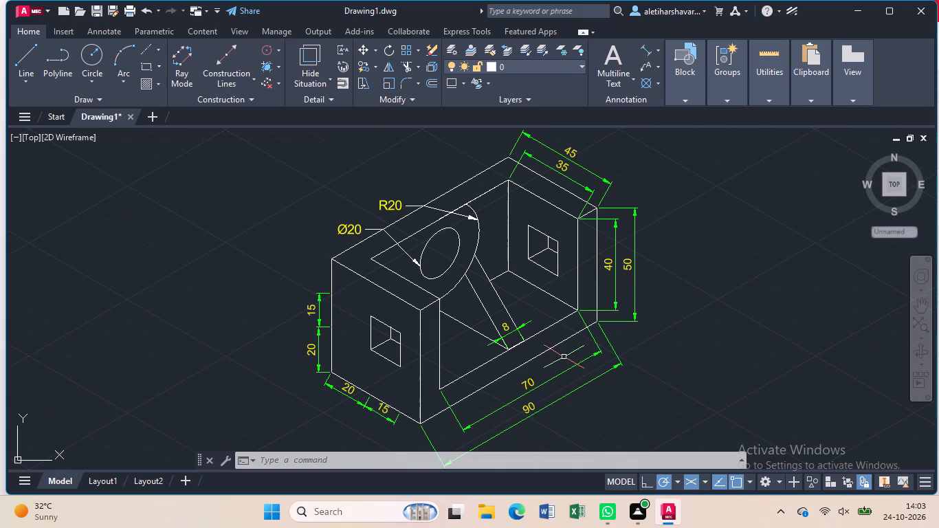
Examine the whole dimensioned bracket in the Top view, checking its outline, dimensions and the Ø20 and R20 leader notes.
scroll(565, 346, down, 1)
middle_drag(565, 346, 567, 309)
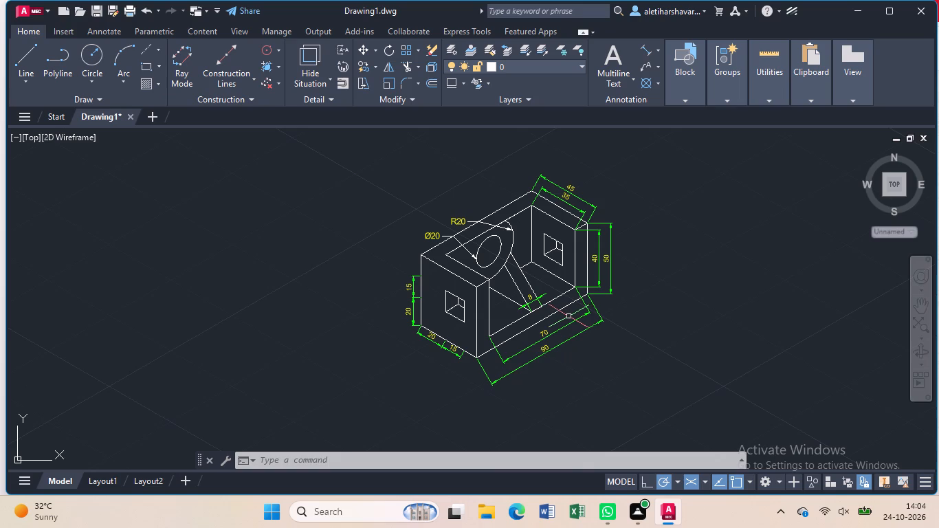
scroll(544, 292, up, 1)
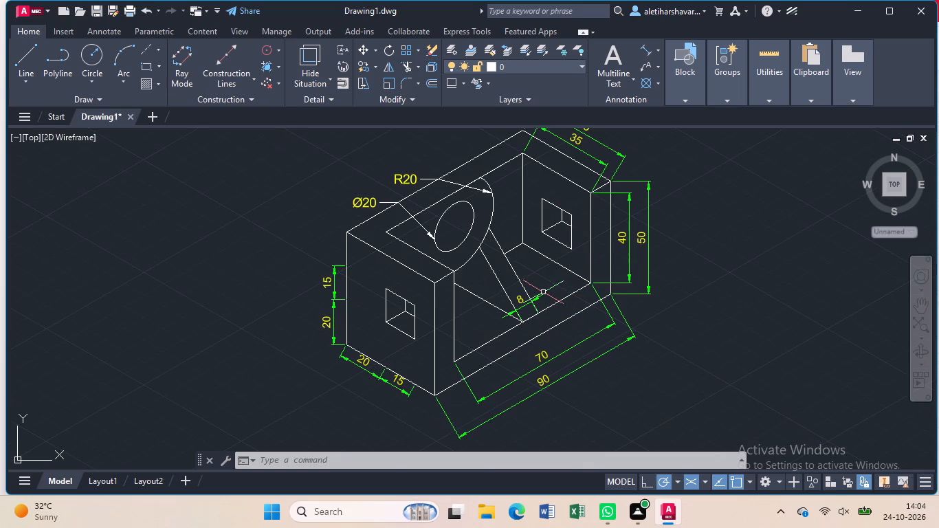
middle_drag(566, 265, 566, 276)
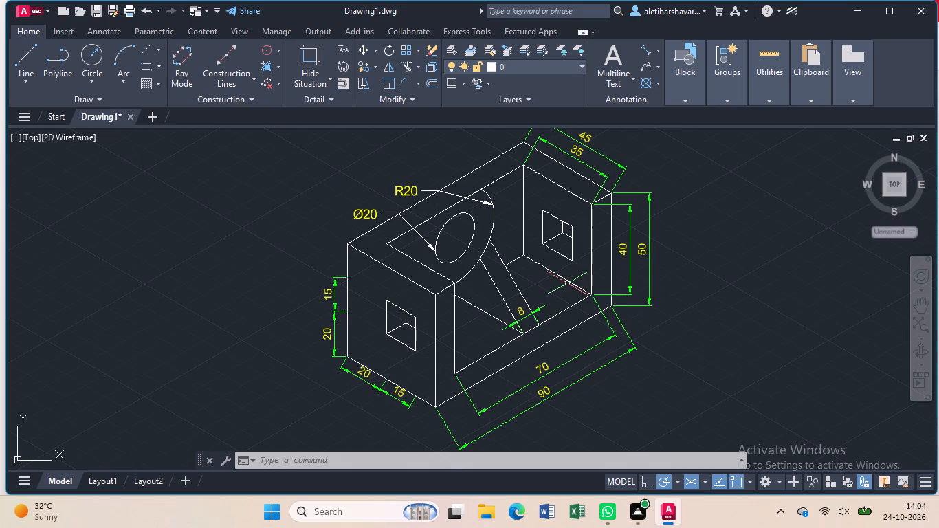
scroll(609, 258, down, 1)
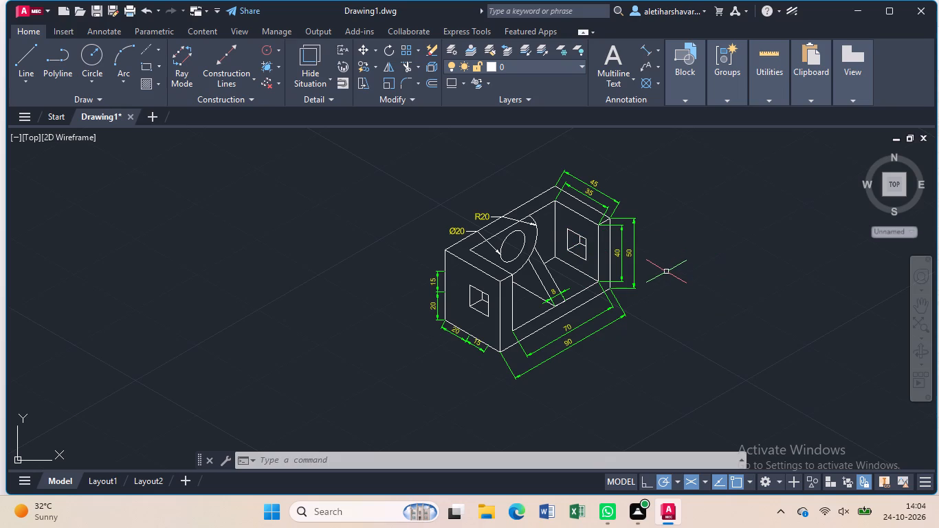
scroll(666, 271, up, 1)
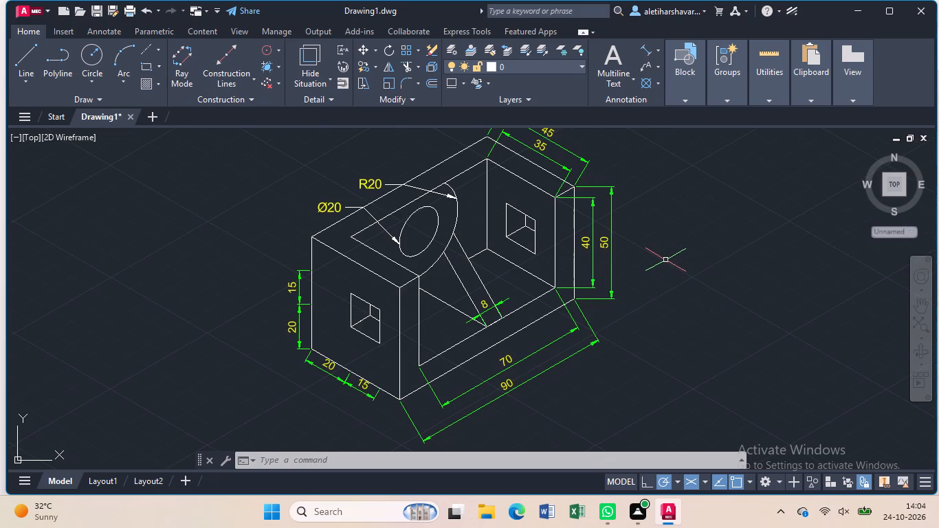
scroll(665, 260, down, 1)
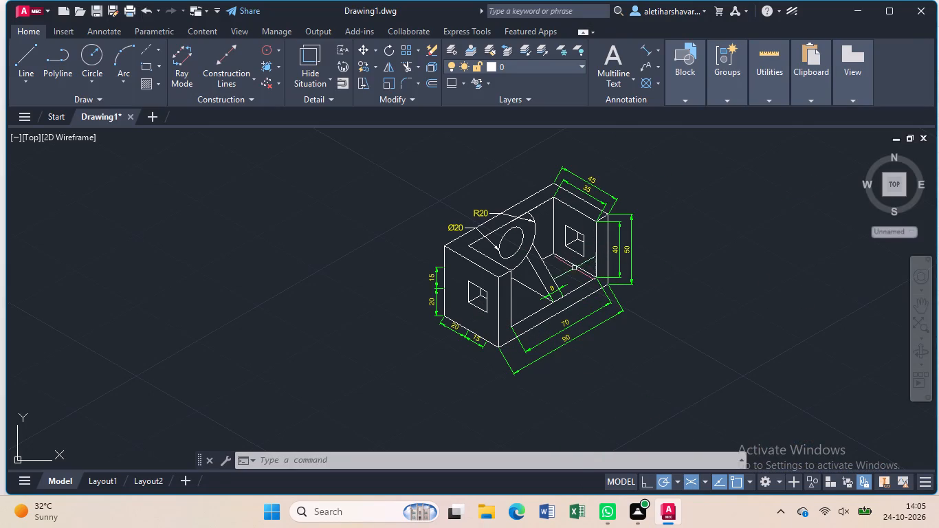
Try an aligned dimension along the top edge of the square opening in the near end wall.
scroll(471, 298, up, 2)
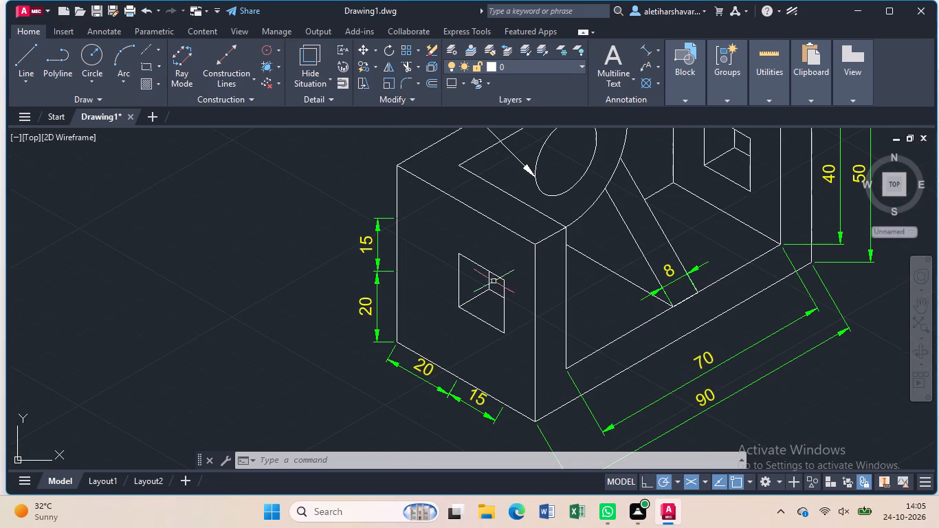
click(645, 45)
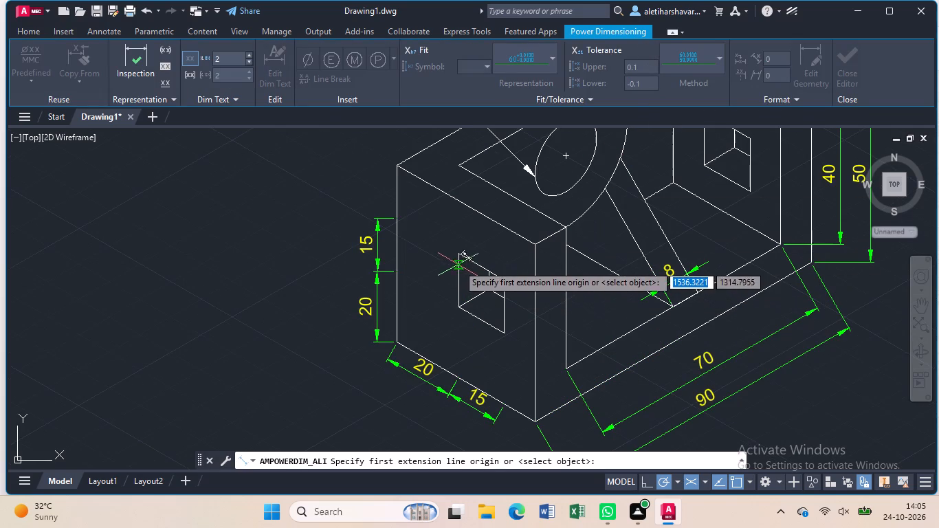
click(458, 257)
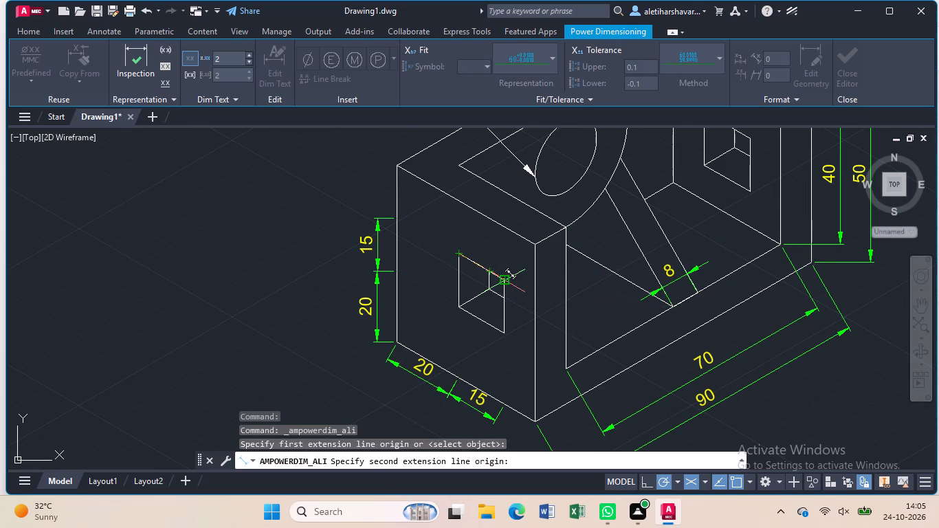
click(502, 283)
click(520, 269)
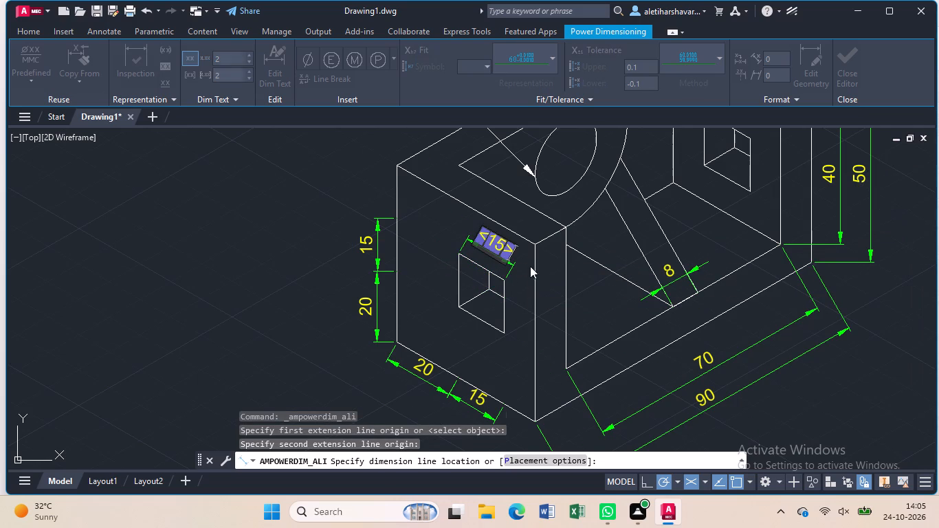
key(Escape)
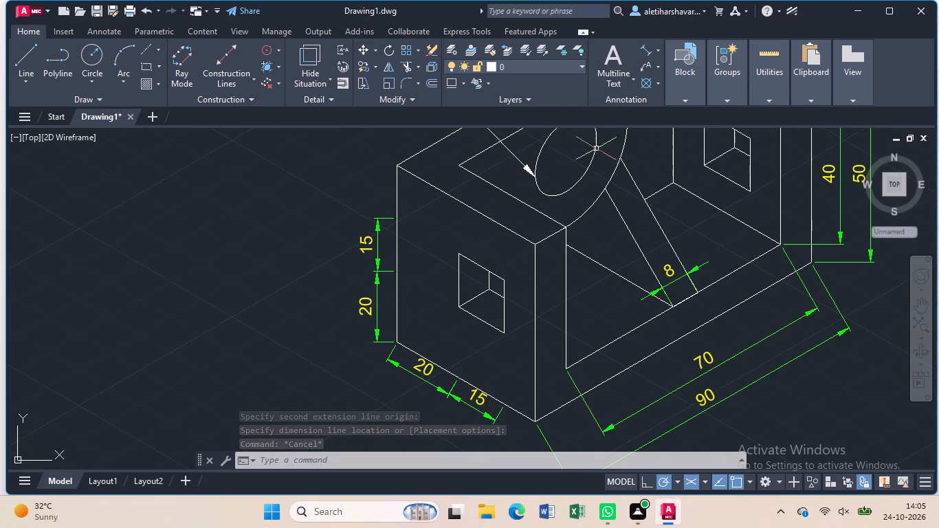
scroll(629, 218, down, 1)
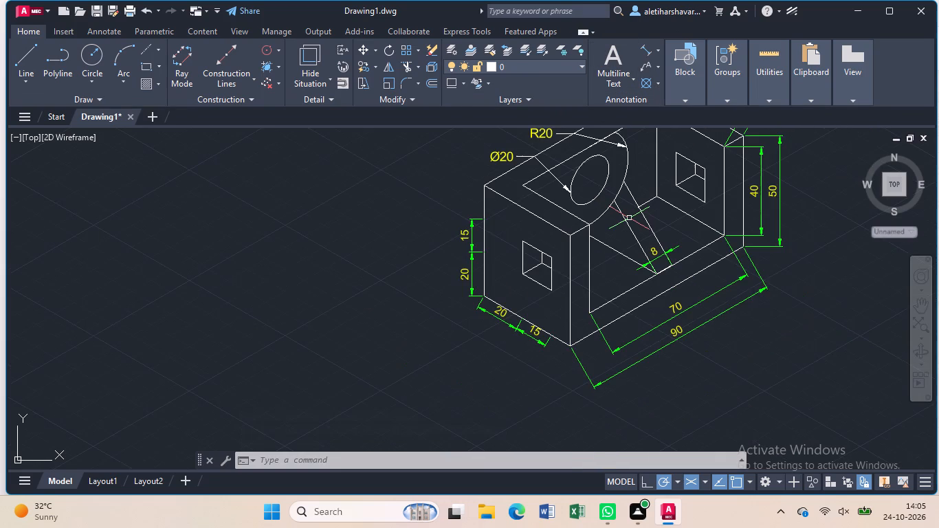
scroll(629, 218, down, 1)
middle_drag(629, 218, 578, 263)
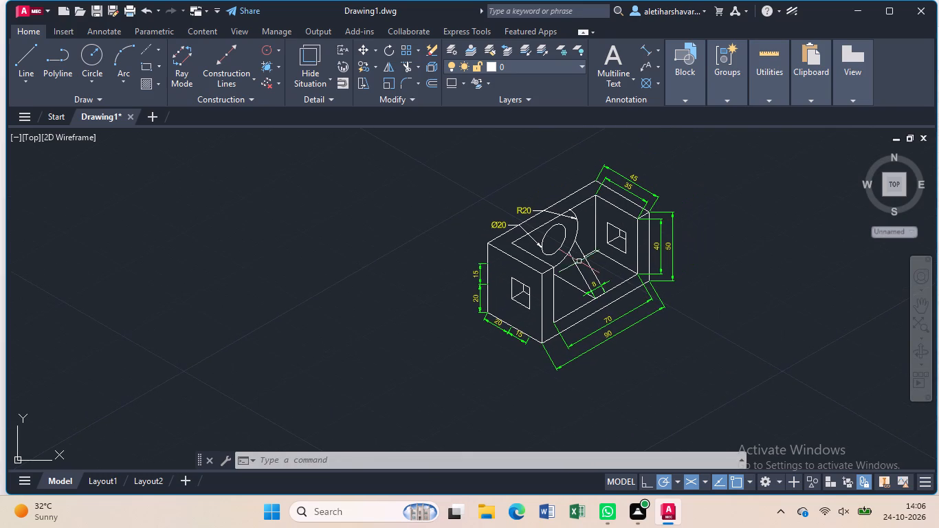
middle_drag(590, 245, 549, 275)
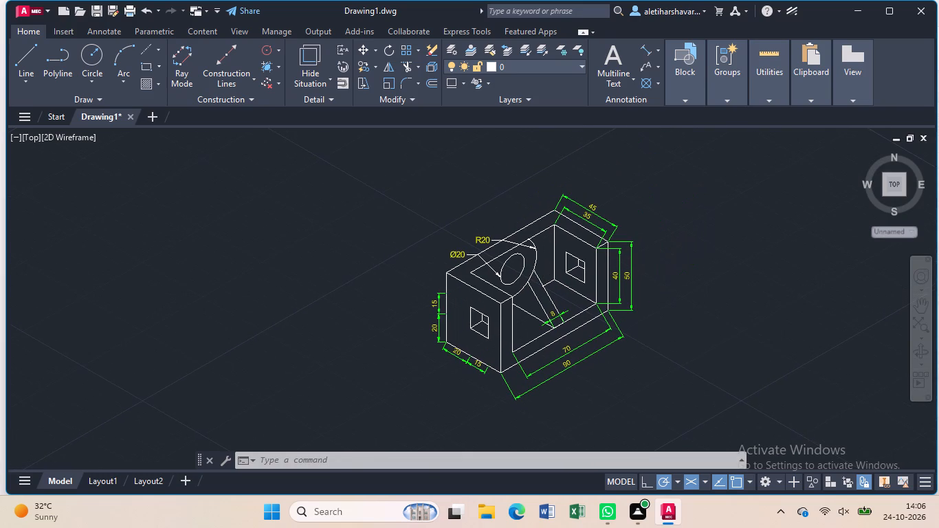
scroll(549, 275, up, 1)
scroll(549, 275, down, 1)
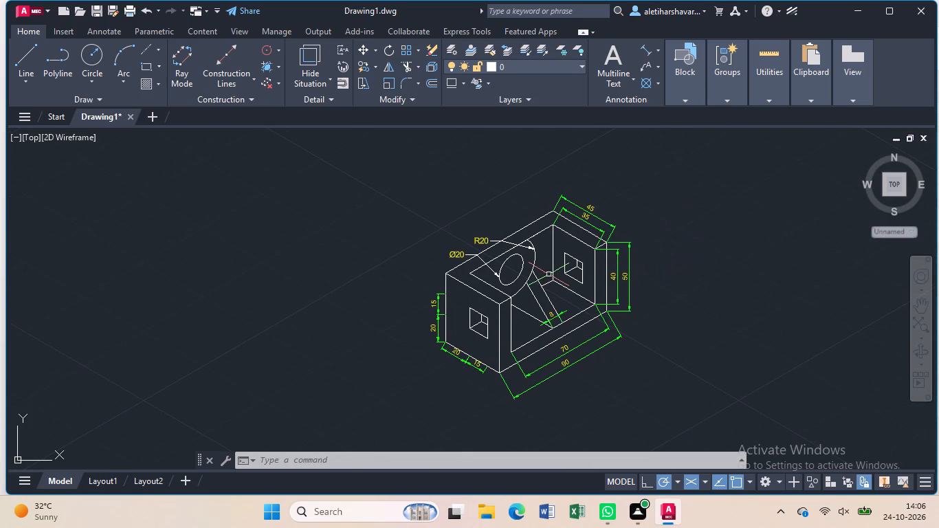
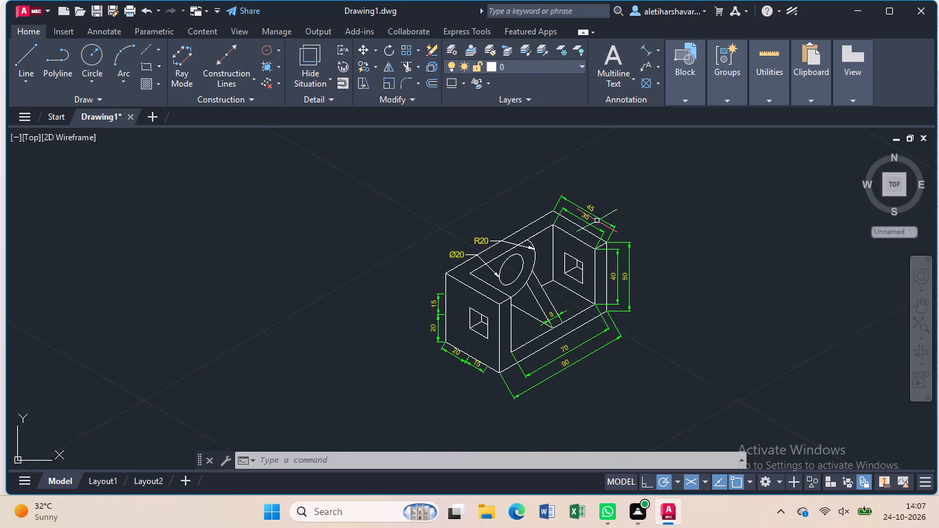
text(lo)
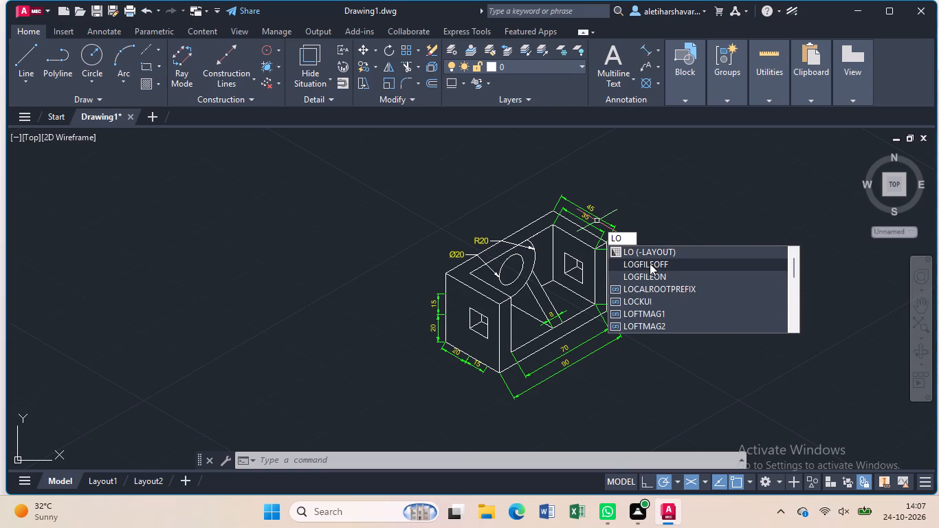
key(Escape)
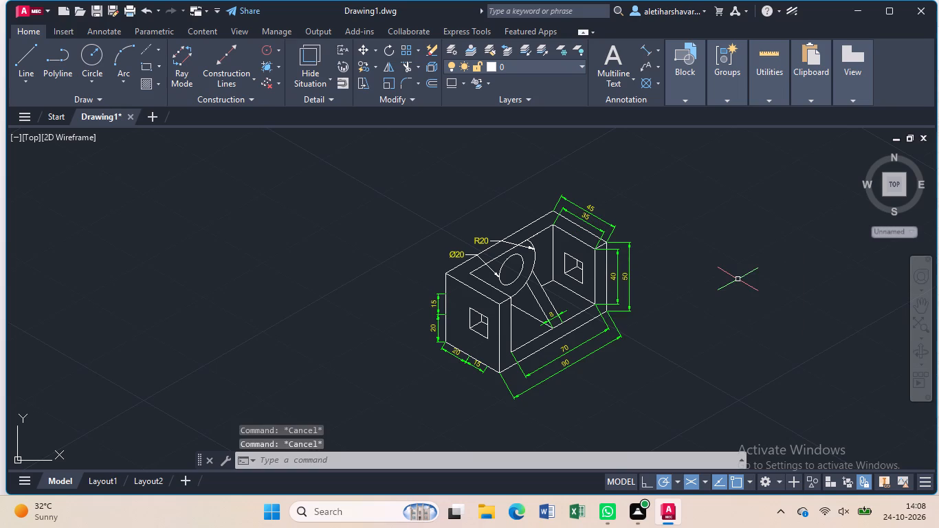
Save the drawing in the Documents folder under the file name "u-channel bracket with internal rib and boss".
key(ctrl+s)
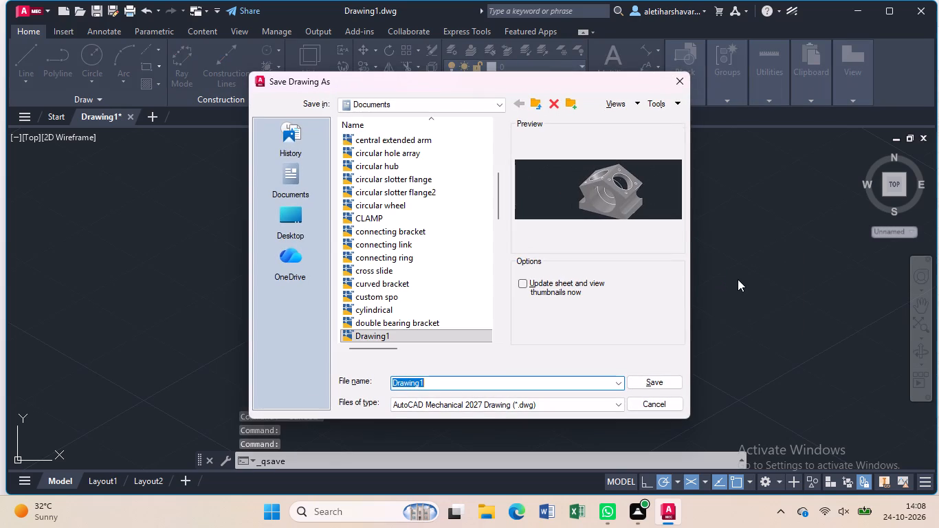
key(BackSpace)
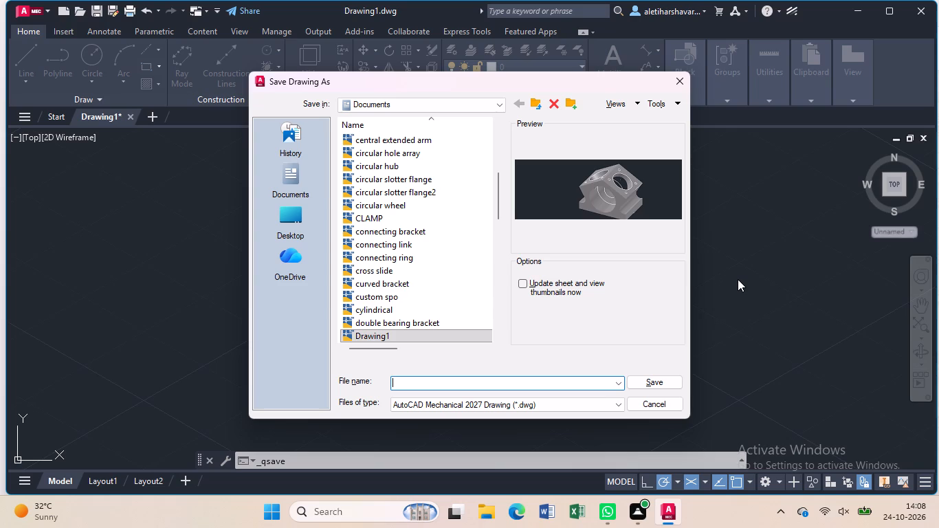
key(u)
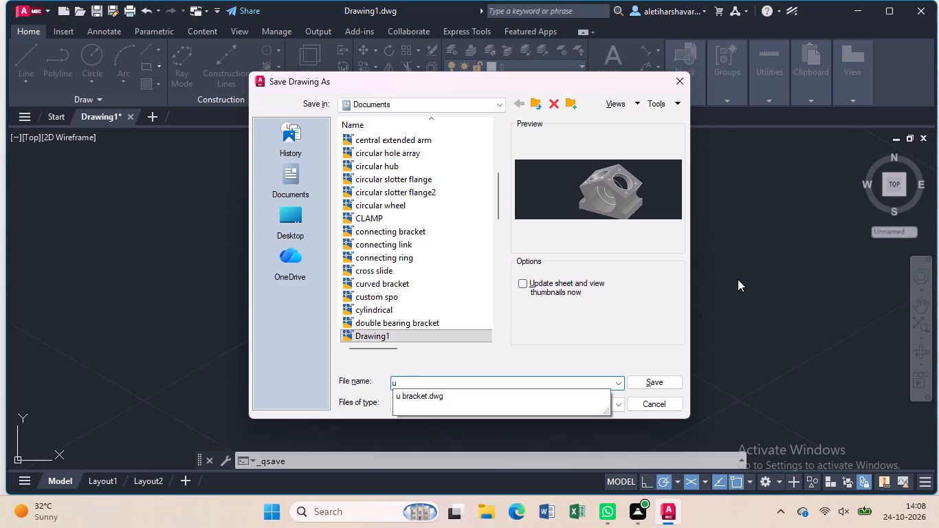
key(minus)
text(ch)
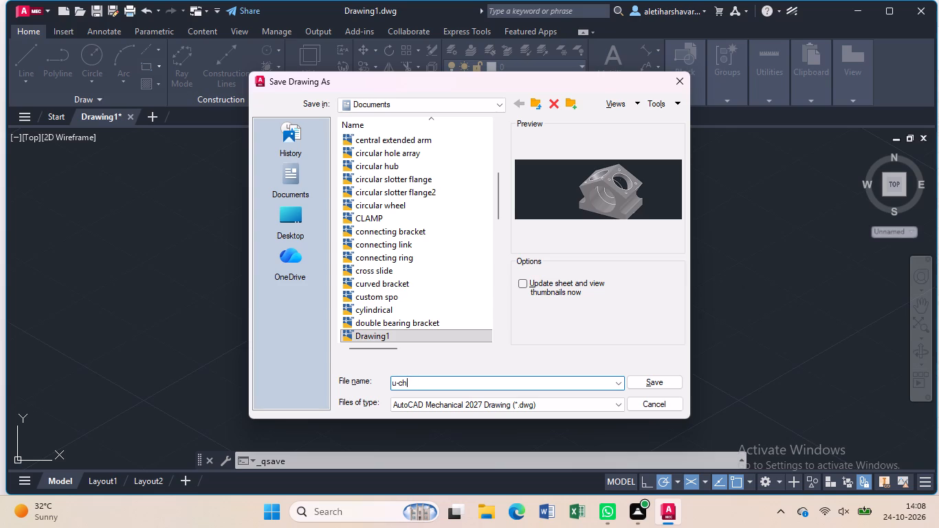
text(anne)
key(l)
key(space)
text(br)
text(ax)
key(BackSpace)
key(c)
text(ket)
key(space)
key(w)
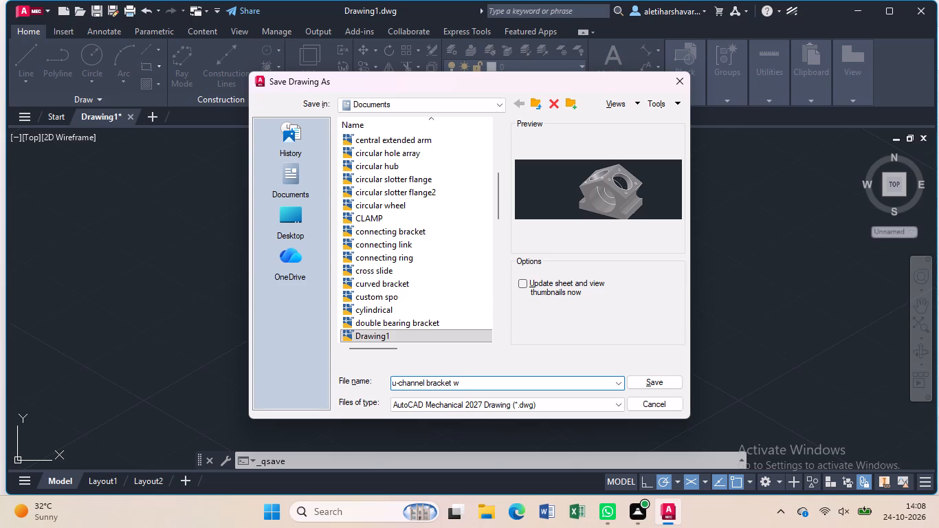
text(ith)
key(space)
text(in)
key(t)
text(er)
text(nal)
key(space)
key(BackSpace)
key(BackSpace)
key(BackSpace)
key(BackSpace)
key(space)
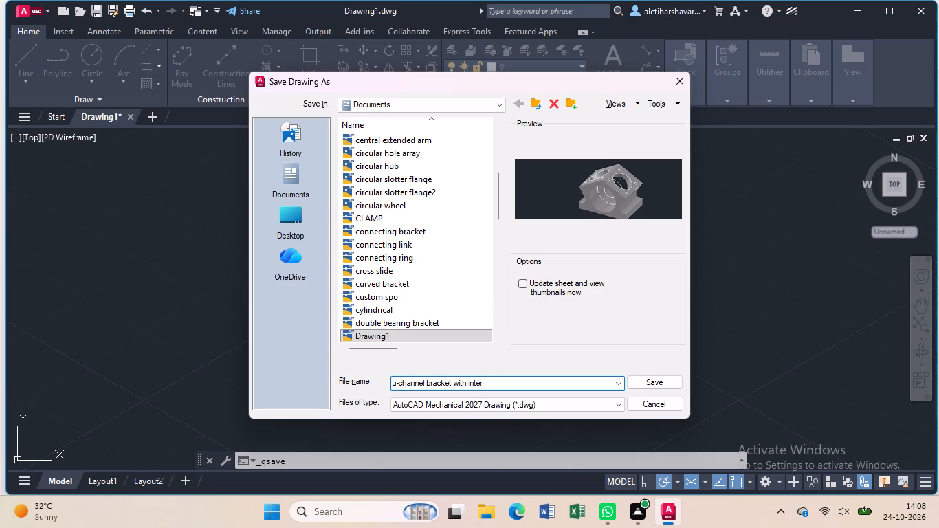
text(n)
key(BackSpace)
key(BackSpace)
key(n)
text(al)
key(space)
key(r)
text(ib)
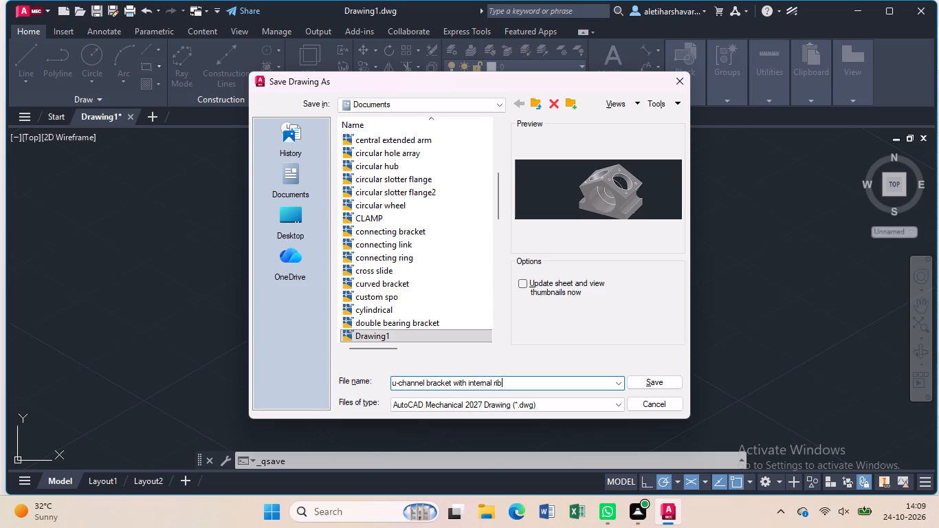
key(space)
text(ang)
key(BackSpace)
key(d)
key(space)
key(b)
key(o)
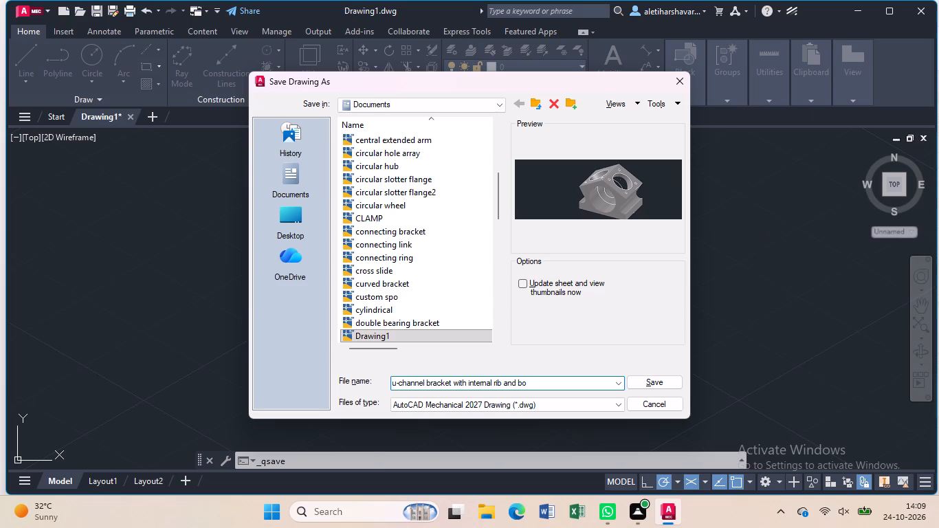
text(ss)
click(672, 380)
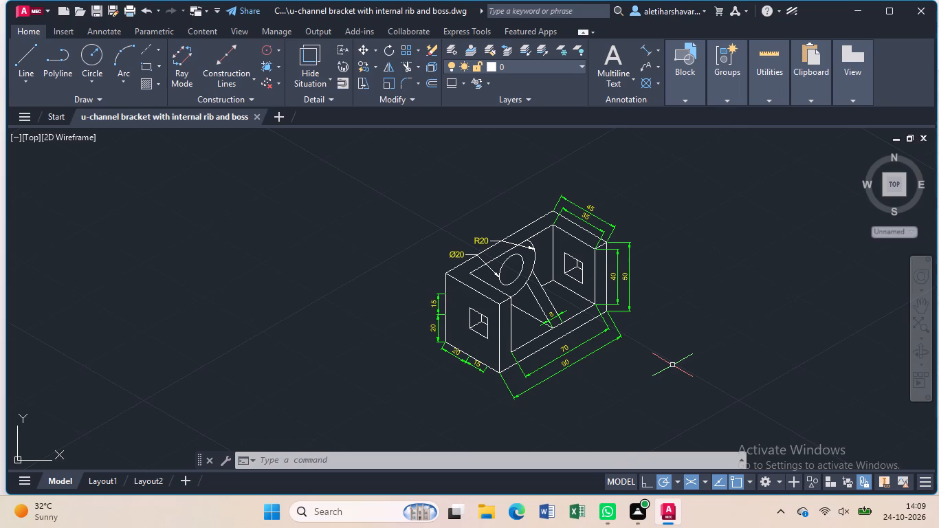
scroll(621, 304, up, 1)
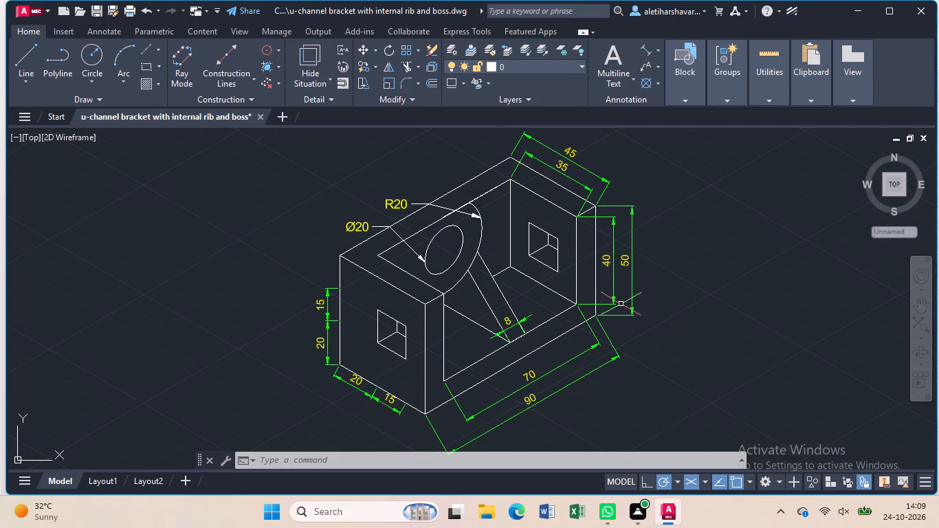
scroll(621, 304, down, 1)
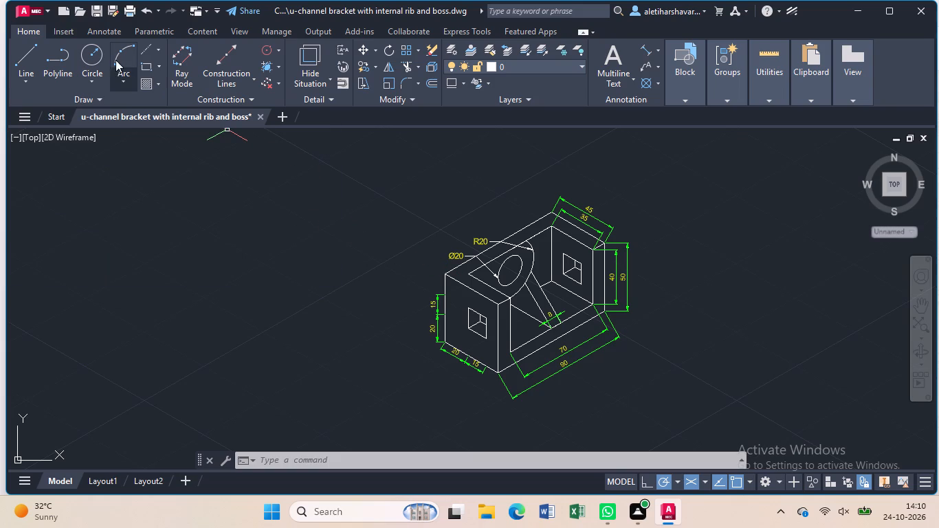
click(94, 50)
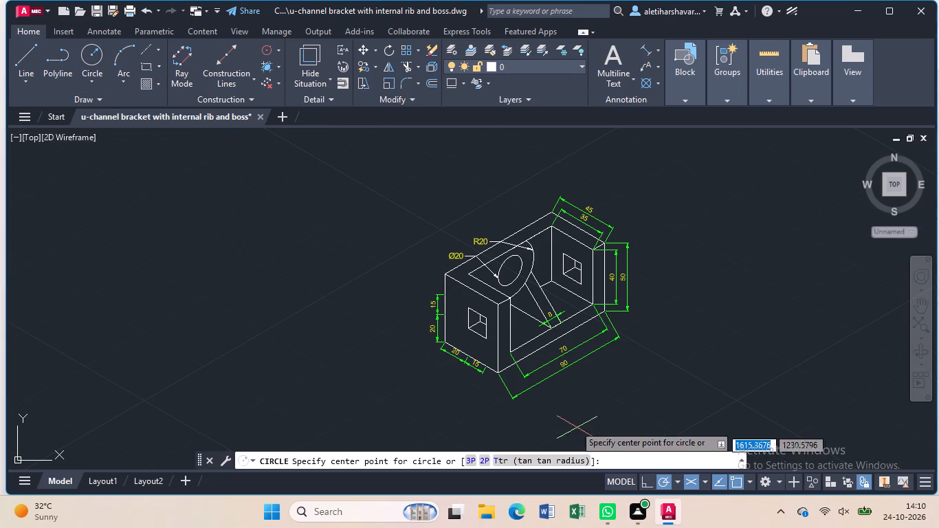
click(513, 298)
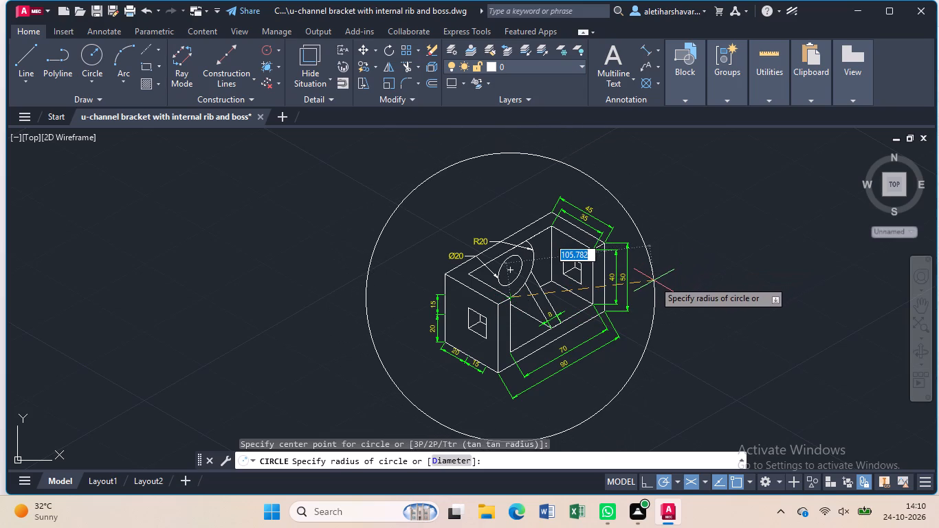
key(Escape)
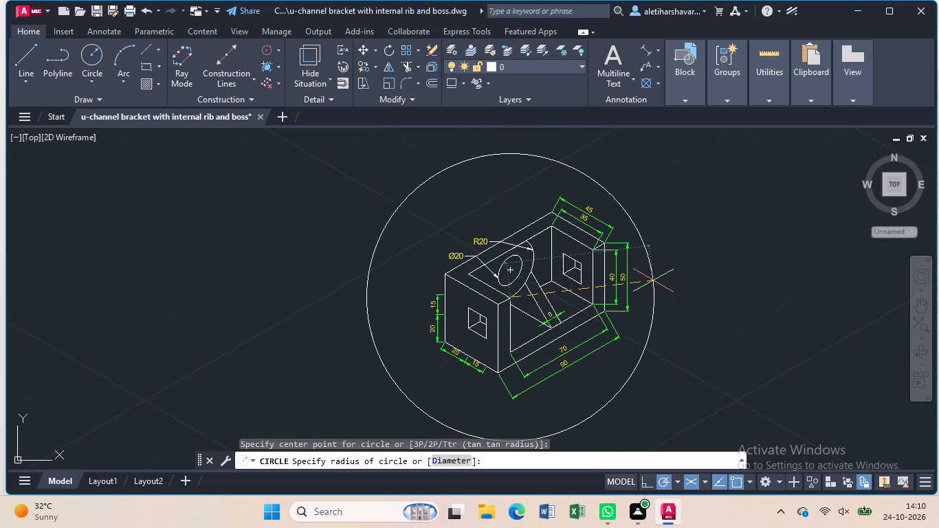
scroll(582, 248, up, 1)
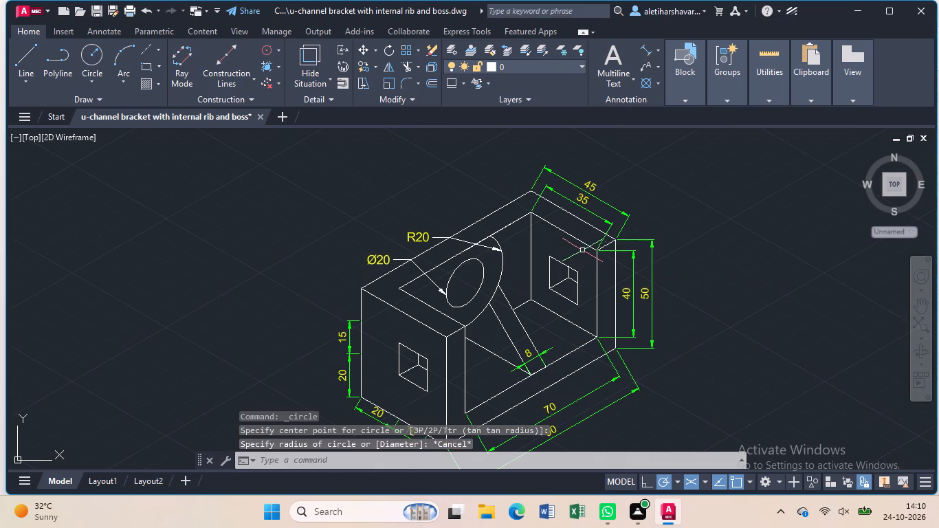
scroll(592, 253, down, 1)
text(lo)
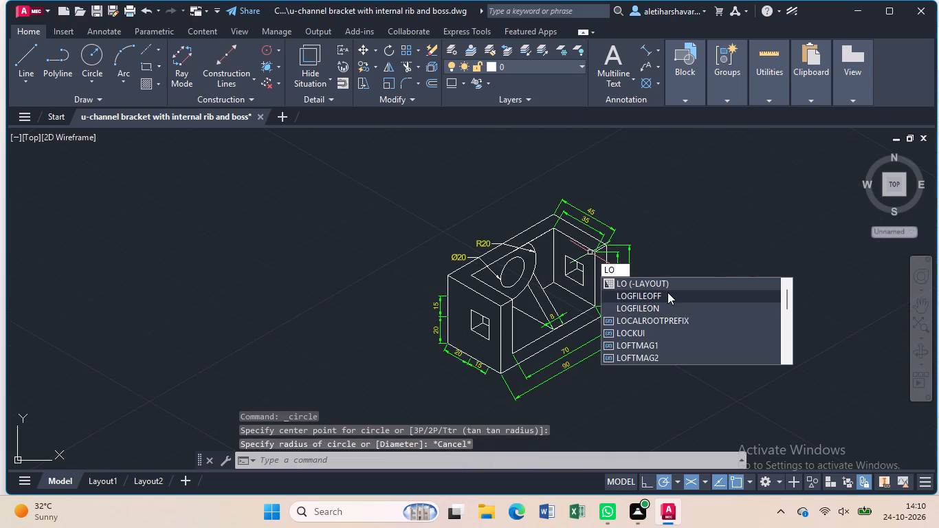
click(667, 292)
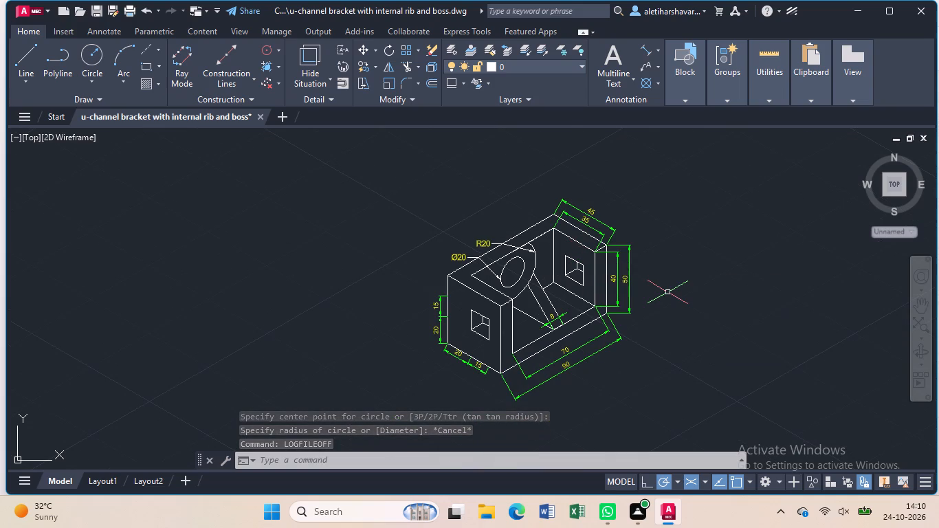
Set up a landscape, centred plot of the drawing using DWG To PDF.pc3 on ISO A4 (297.00 x 210.00 MM) paper.
text(plo)
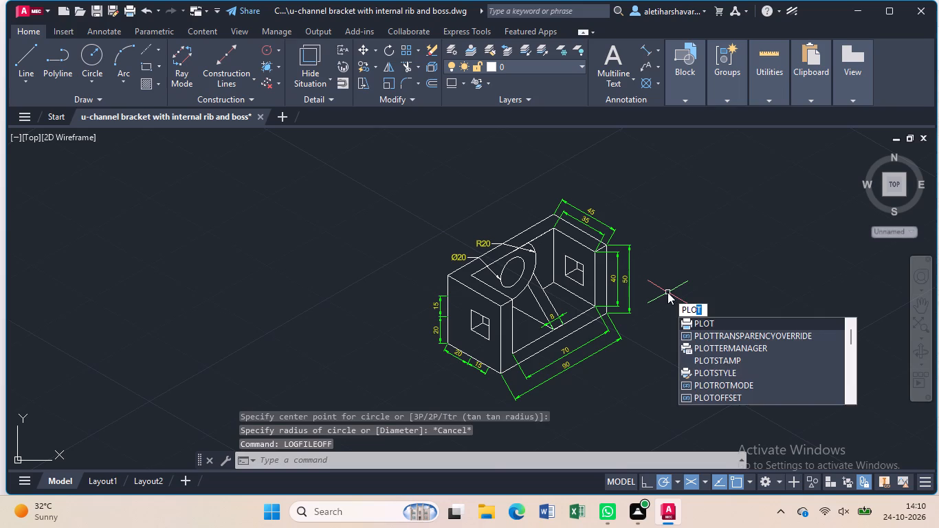
click(706, 319)
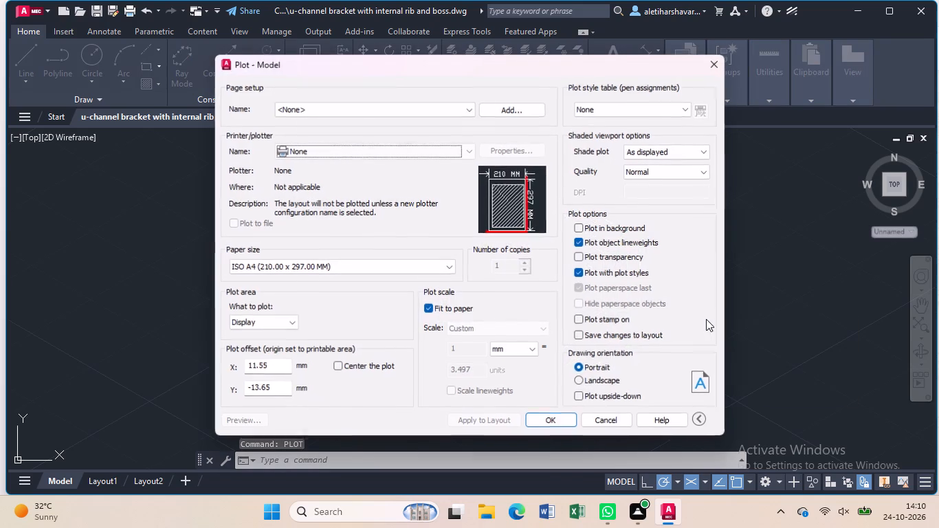
click(582, 377)
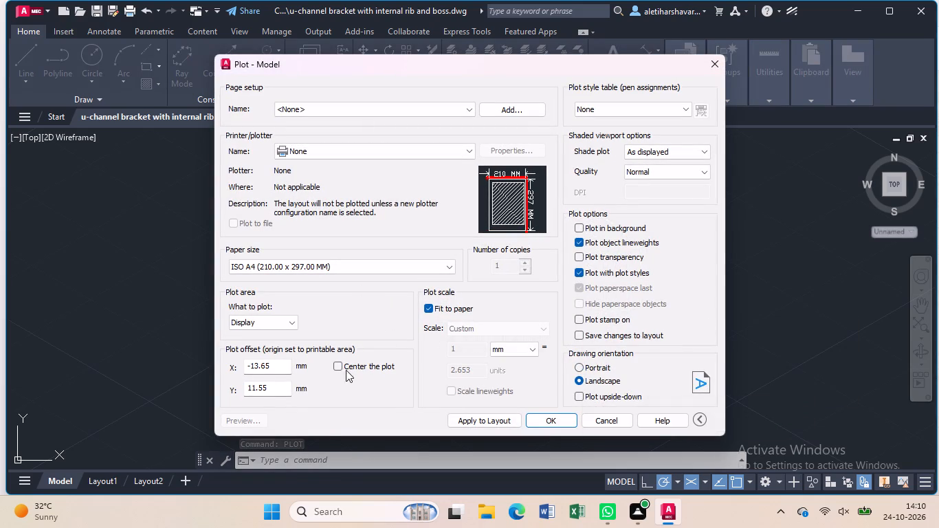
click(337, 364)
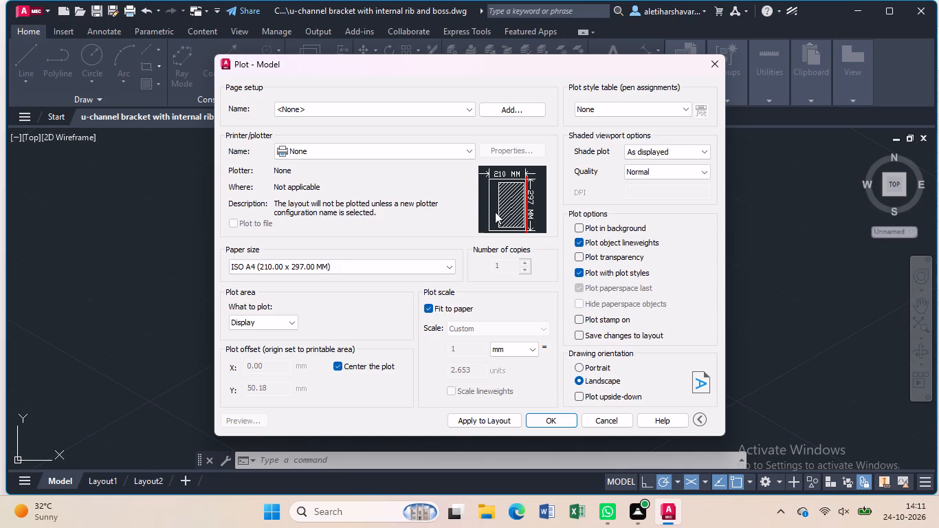
click(470, 151)
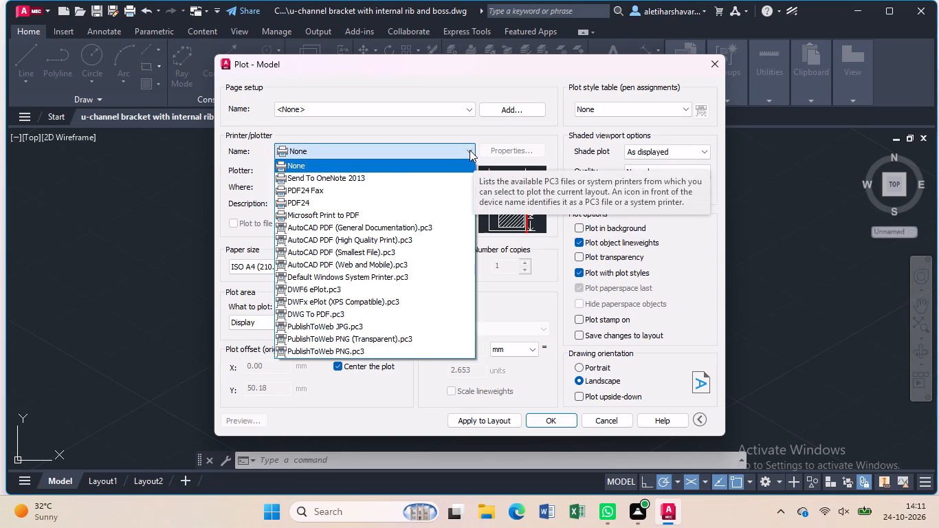
click(396, 317)
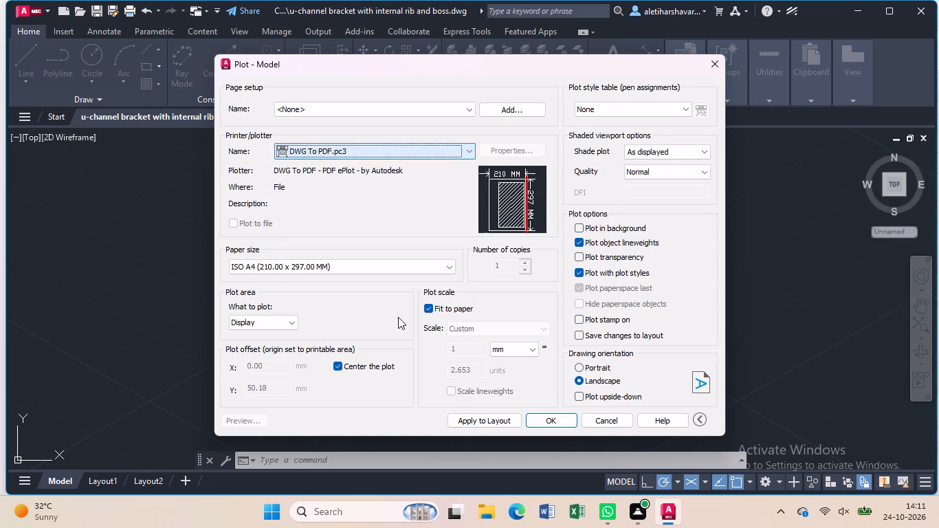
click(445, 267)
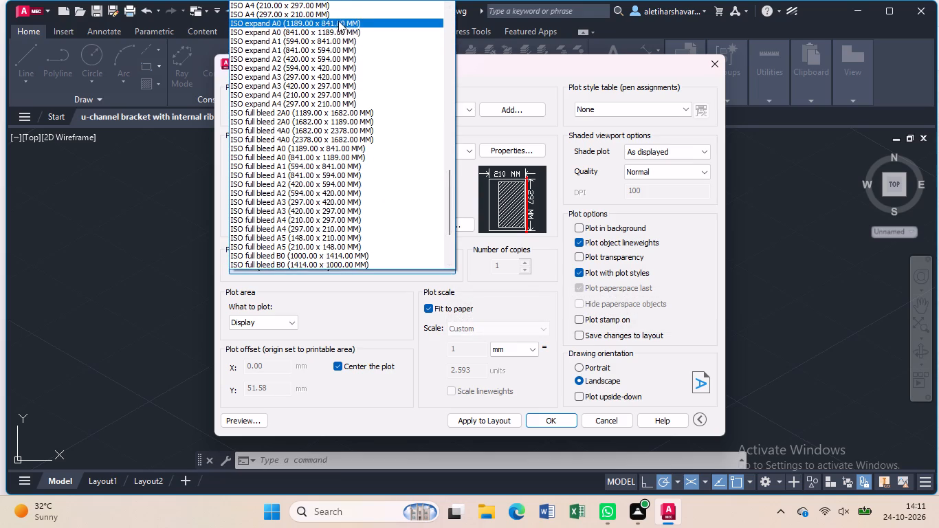
click(334, 12)
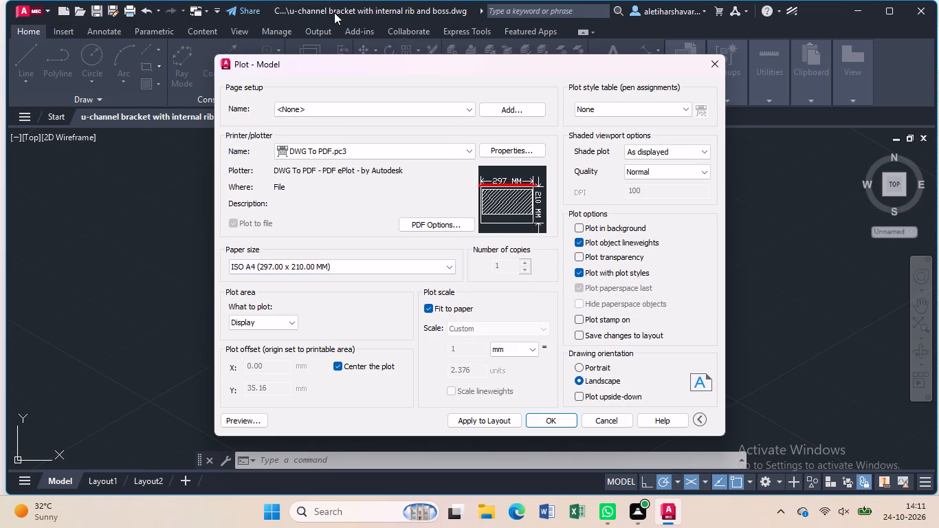
Define the plot area as a window enclosing the whole bracket with its dimensions and leader notes.
click(291, 317)
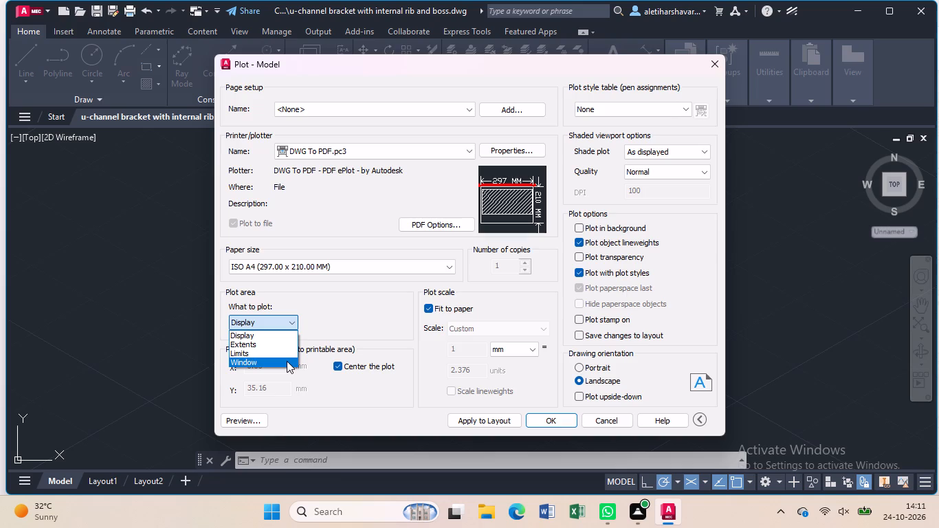
click(287, 361)
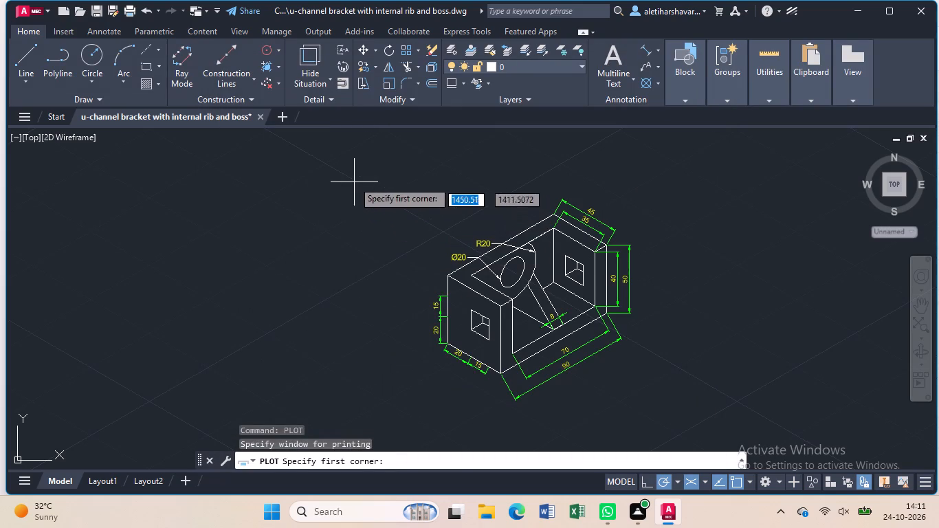
click(349, 172)
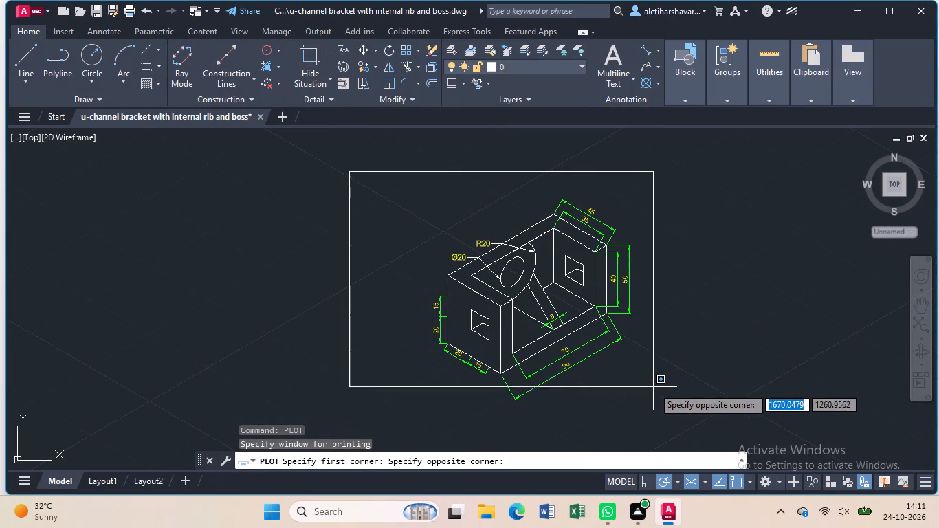
click(657, 417)
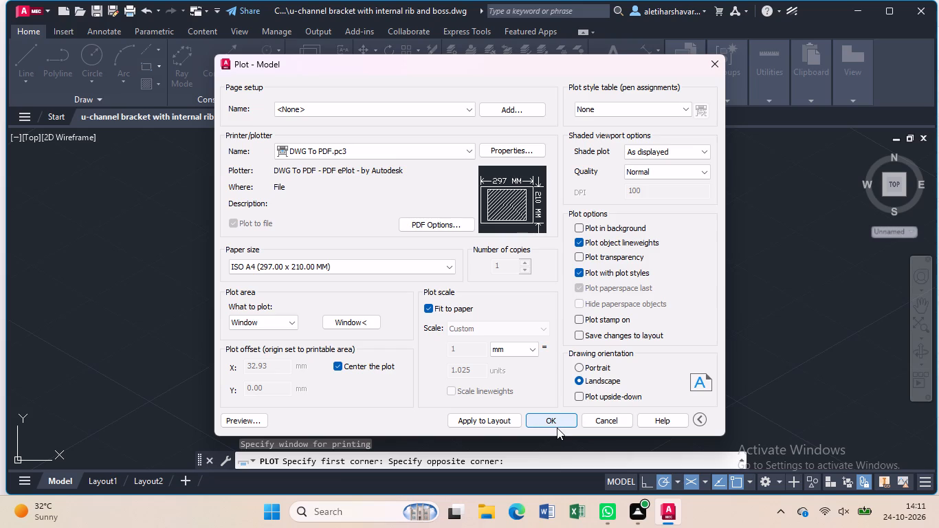
Plot the drawing to the Documents folder as "u-channel bracket with internal rib and boss-Model.pdf".
click(556, 424)
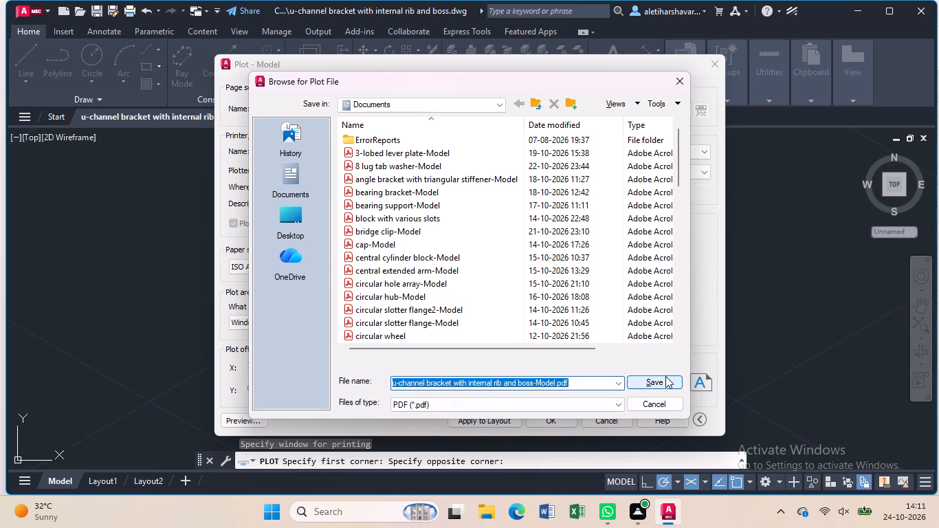
click(665, 376)
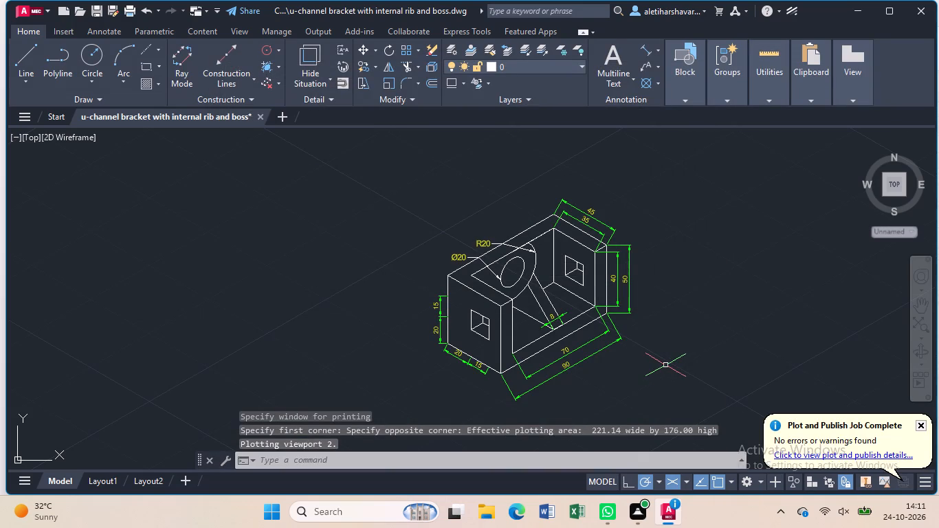
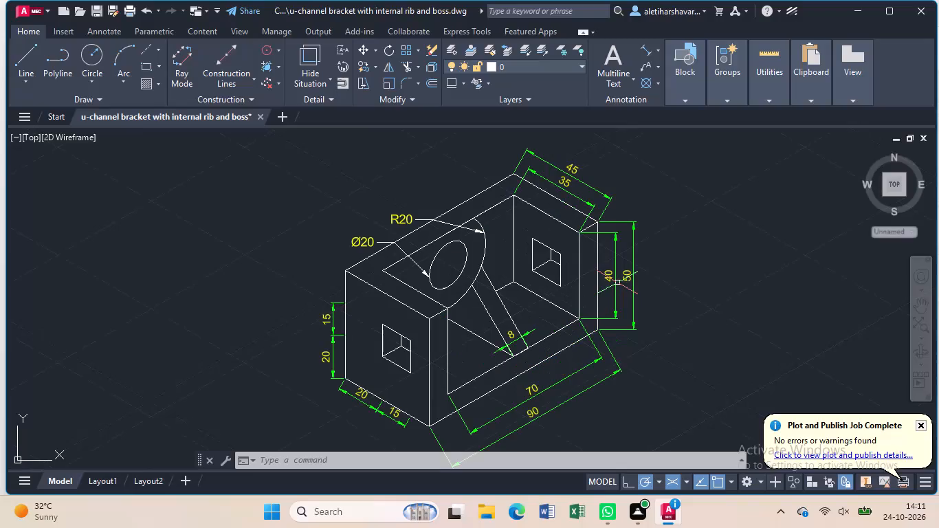
Examine the internal rib, its 8 dimension and the junction with the R20 boss arc.
scroll(617, 283, down, 1)
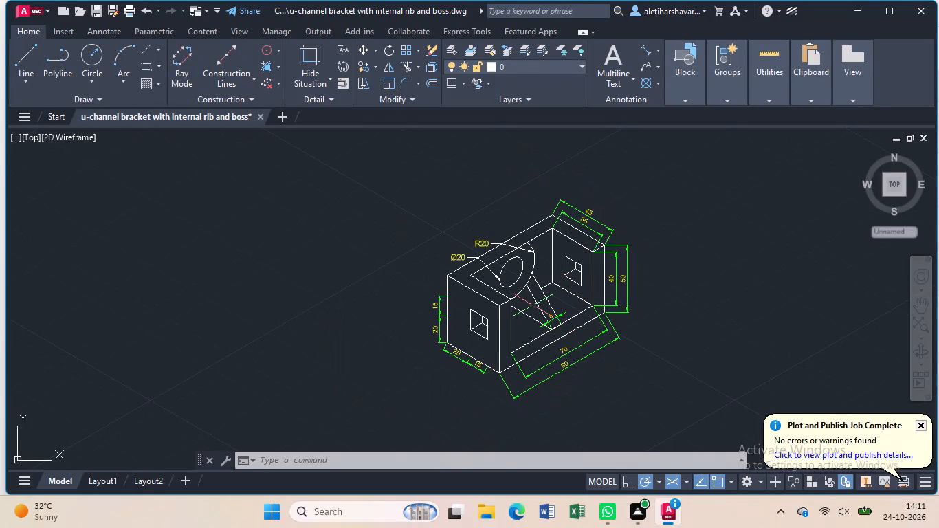
middle_drag(533, 305, 533, 285)
scroll(533, 285, up, 1)
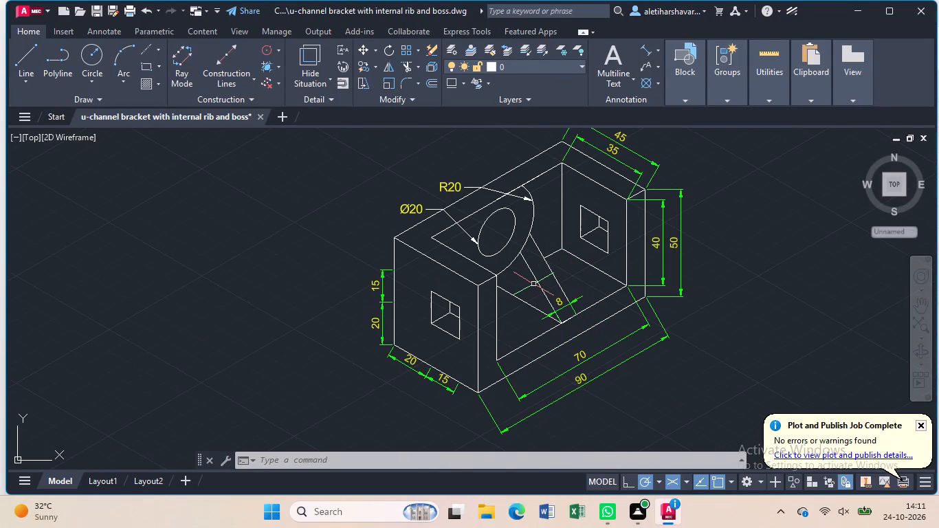
scroll(533, 283, up, 2)
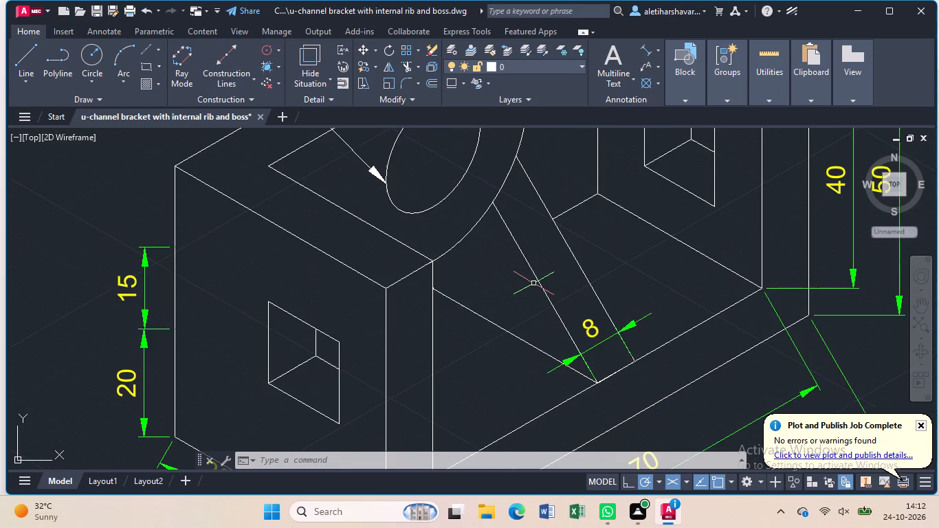
scroll(533, 283, up, 2)
scroll(533, 283, down, 3)
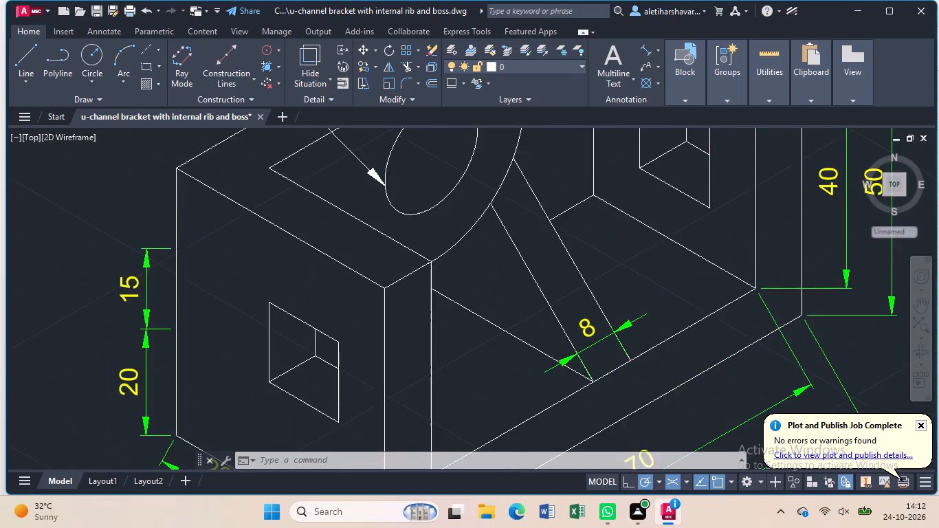
scroll(533, 283, down, 2)
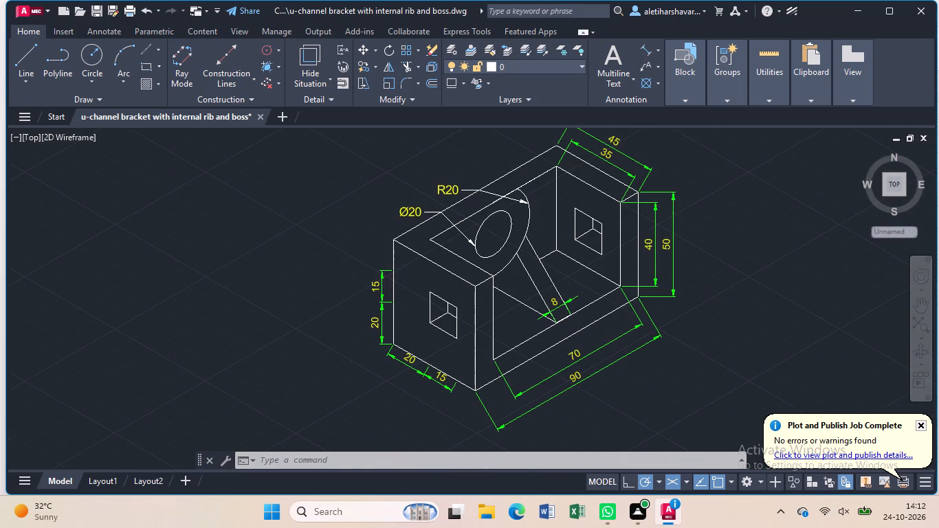
scroll(533, 283, up, 2)
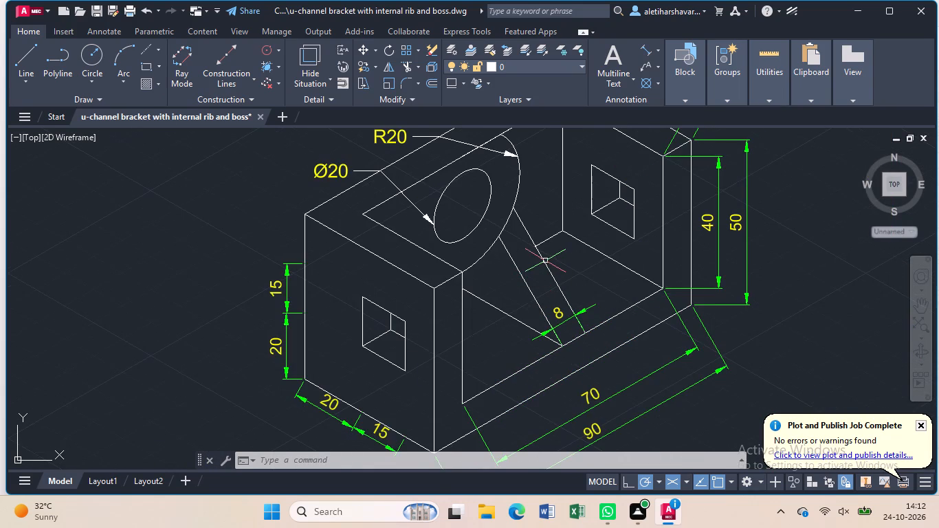
scroll(545, 261, down, 1)
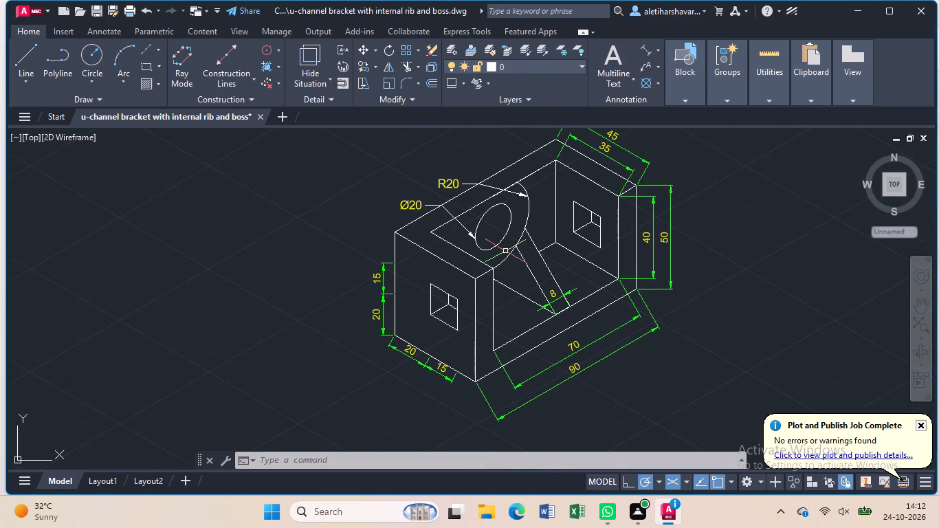
scroll(505, 251, up, 1)
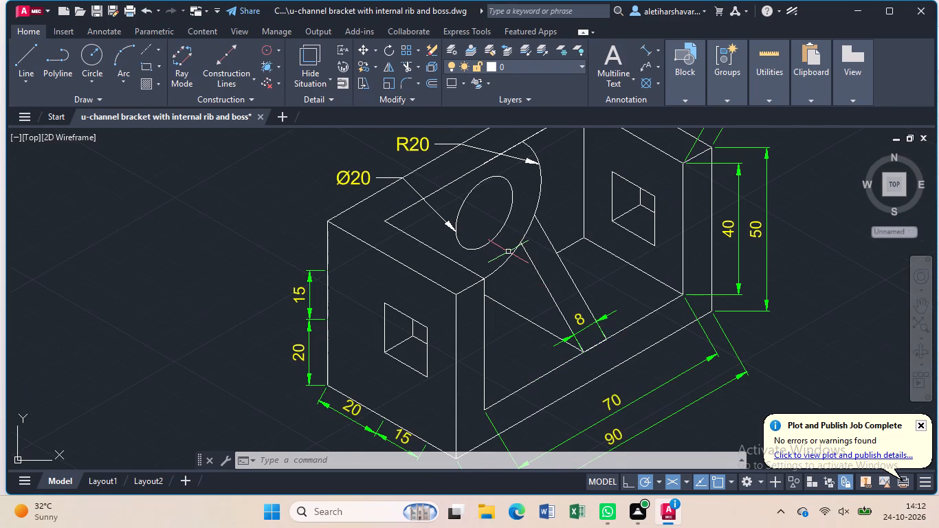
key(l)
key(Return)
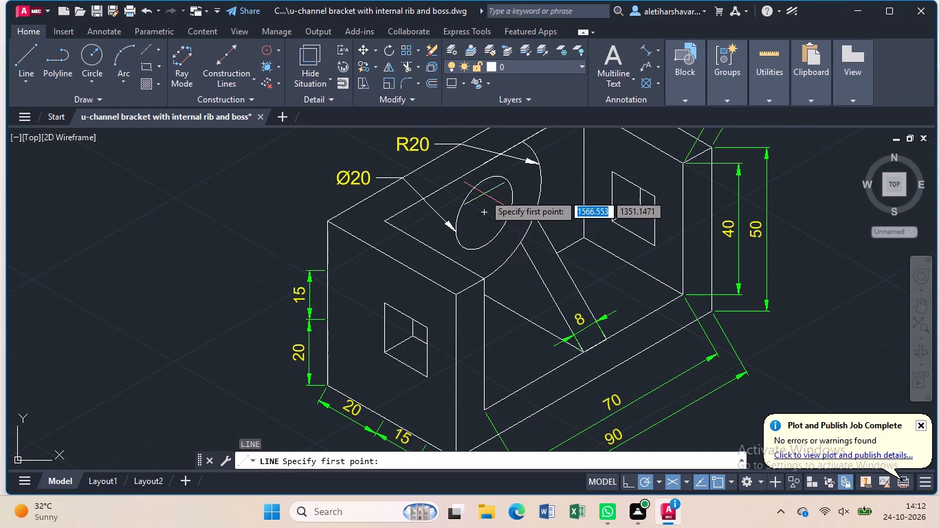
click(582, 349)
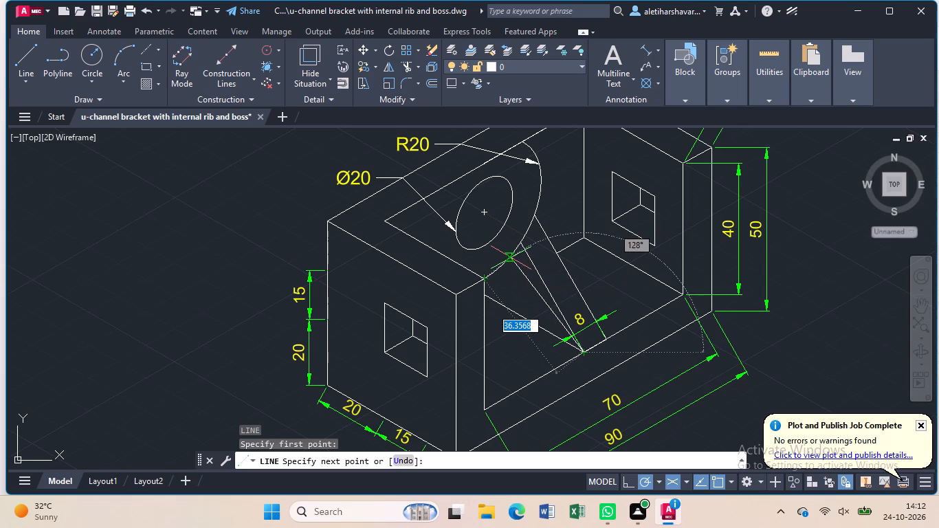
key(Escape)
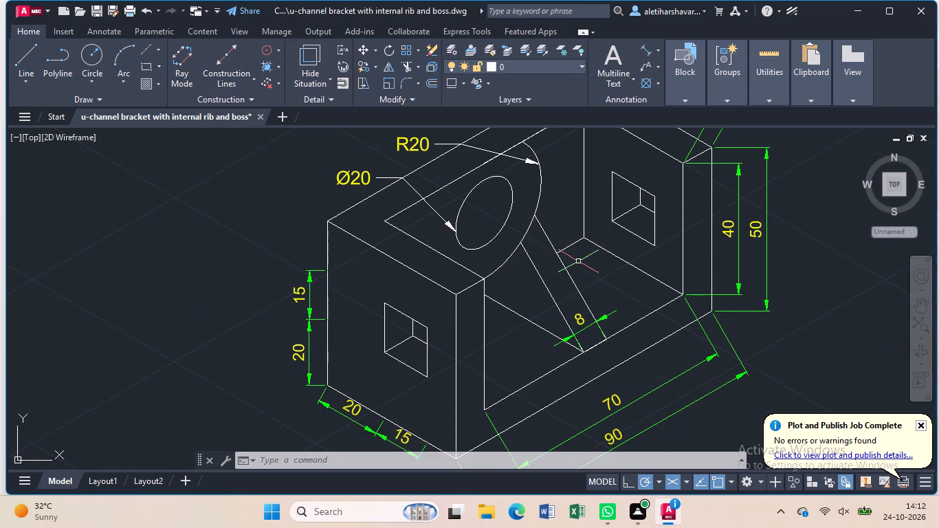
Draw new rib lines from the near base corner about 36 to the R20 arc, 8 across, and back to the far base corner.
key(l)
key(Return)
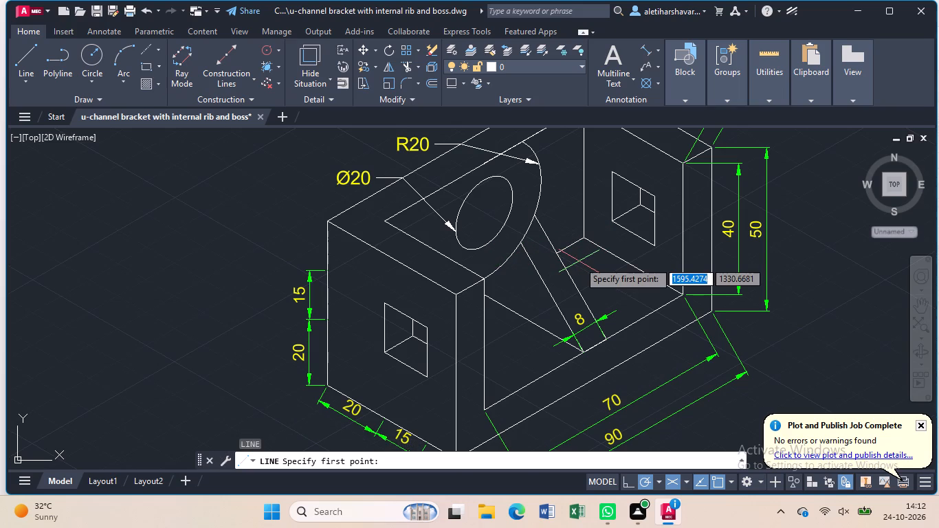
click(583, 351)
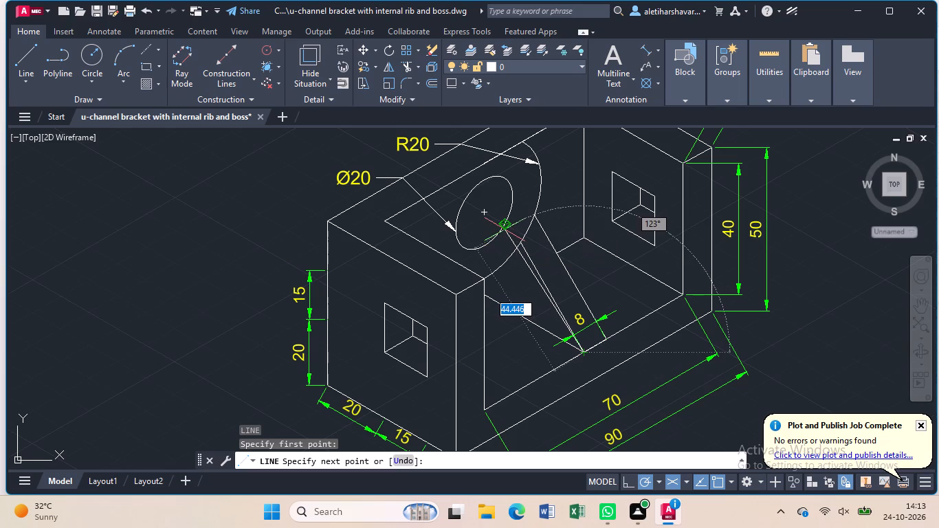
click(501, 267)
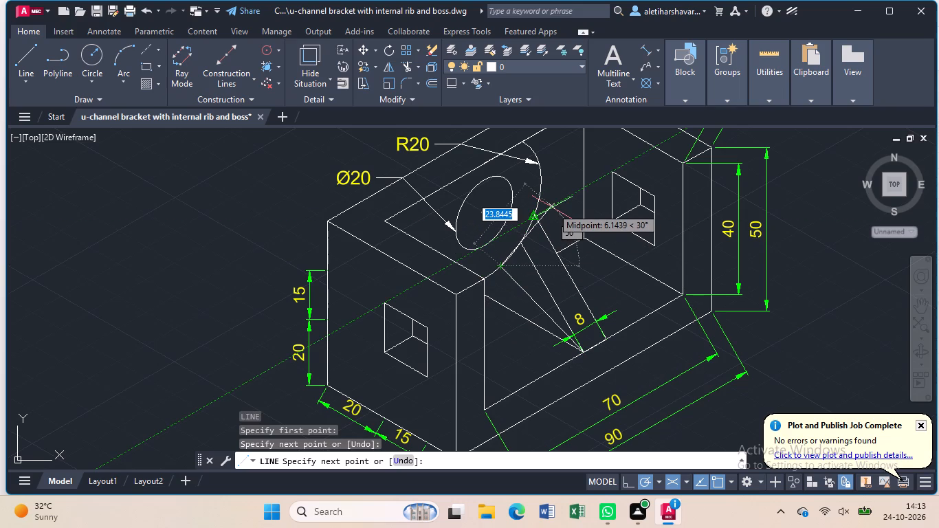
key(8)
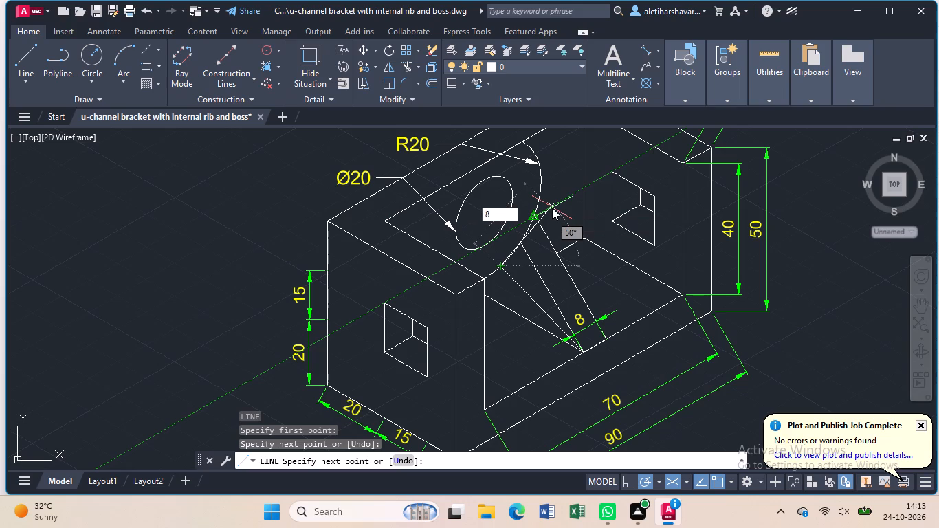
key(Return)
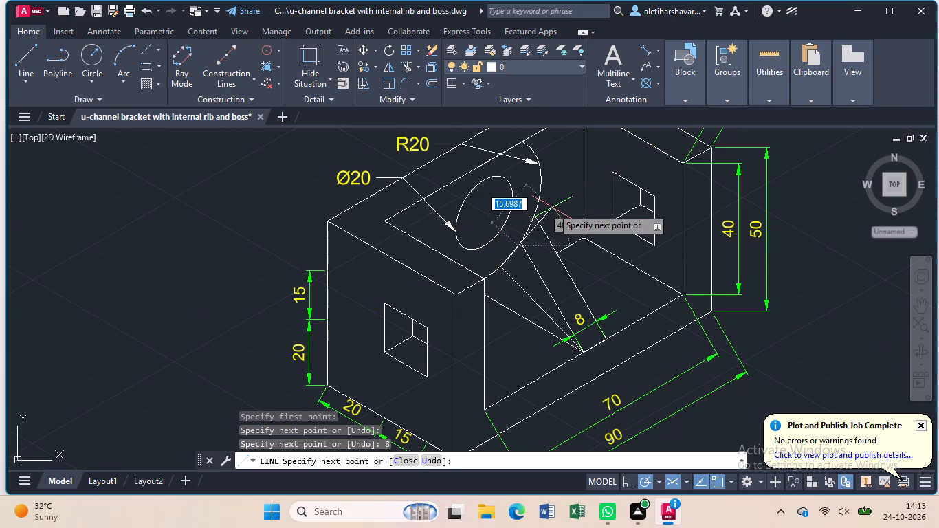
click(606, 337)
key(Escape)
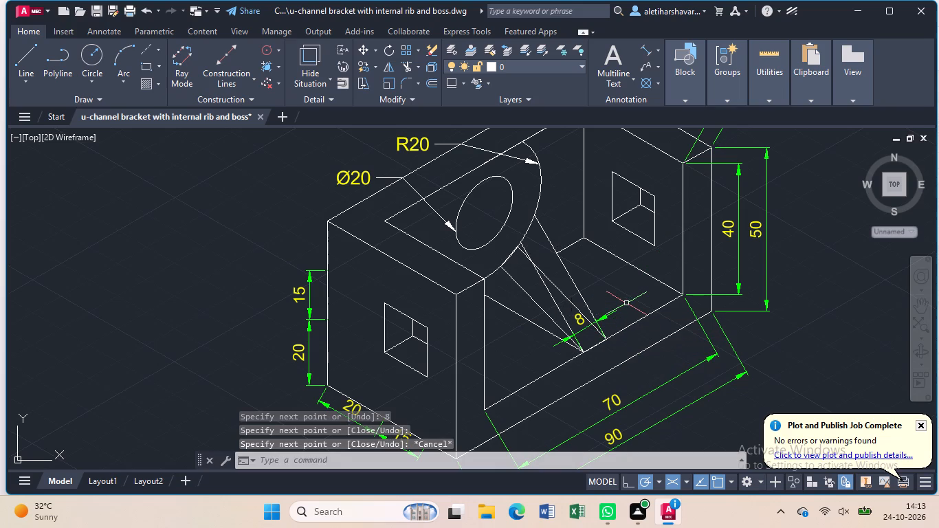
Delete the two original sloping rib edges between the boss arc and the bracket floor.
click(545, 291)
click(554, 298)
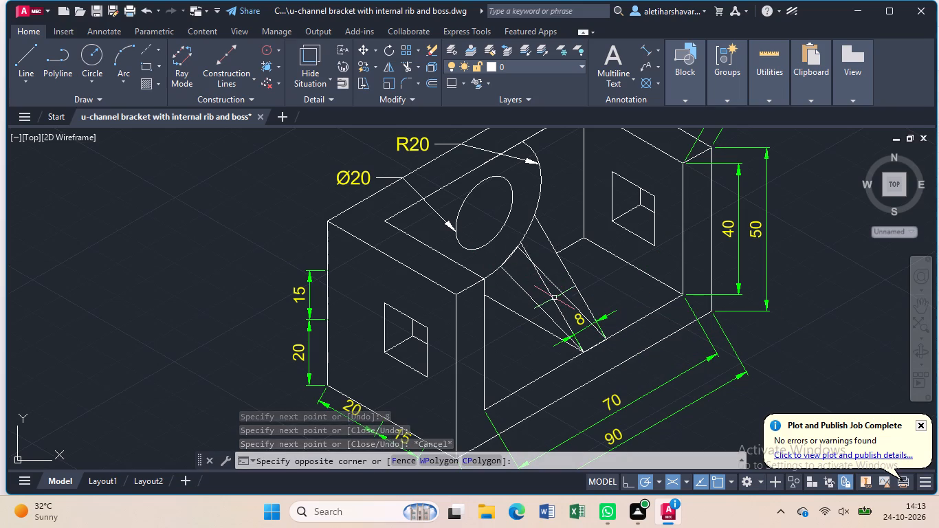
click(557, 306)
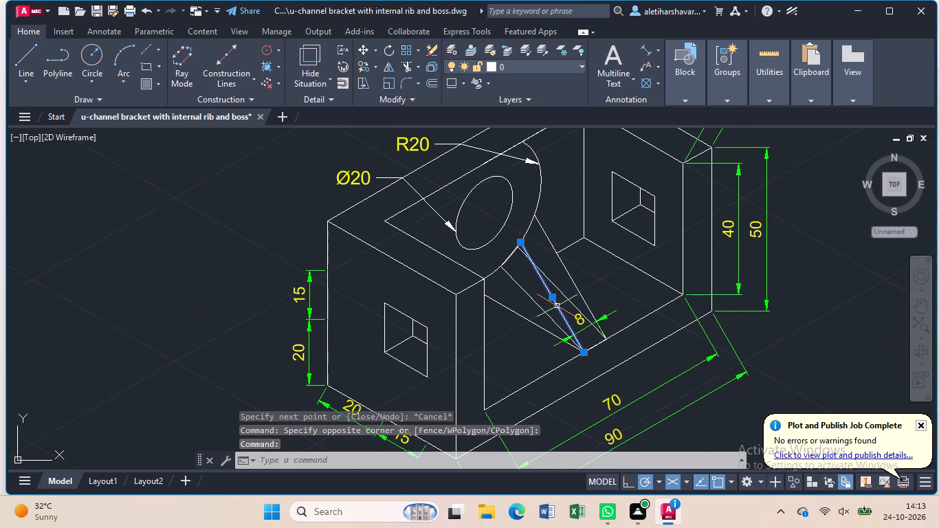
key(Delete)
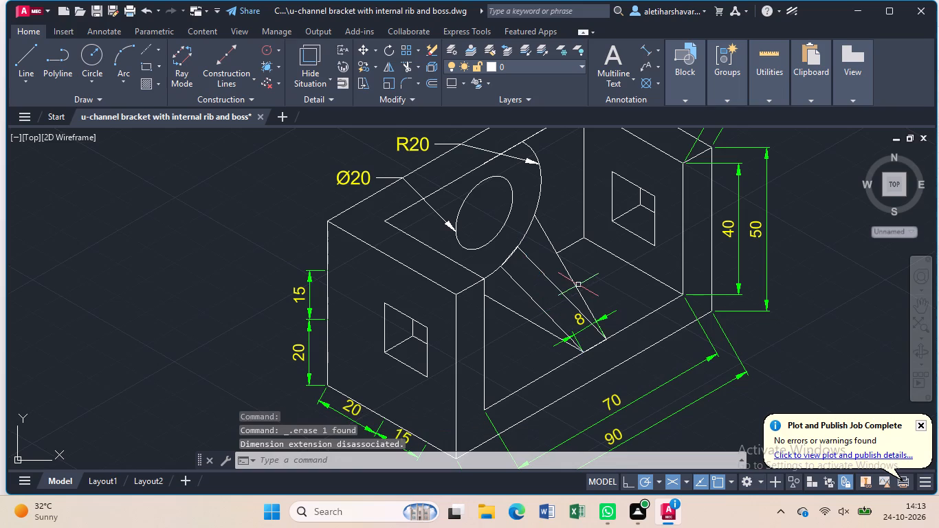
click(578, 285)
key(Delete)
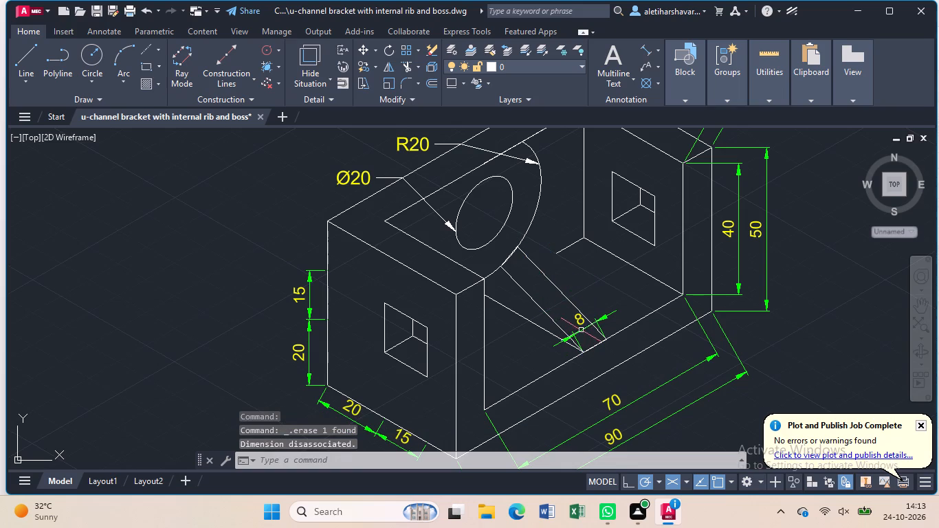
Delete the short 8-unit line joining the upper ends of the new rib edges at the boss arc.
scroll(529, 268, up, 3)
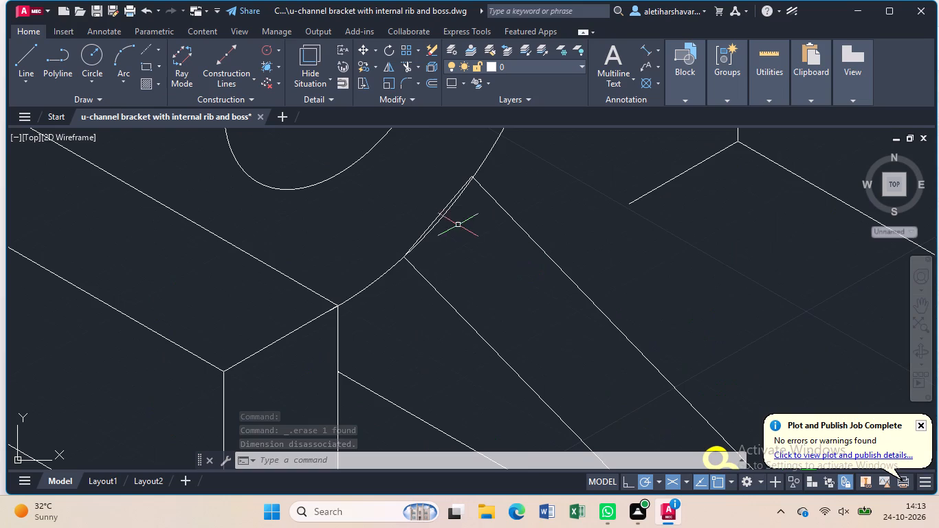
click(439, 214)
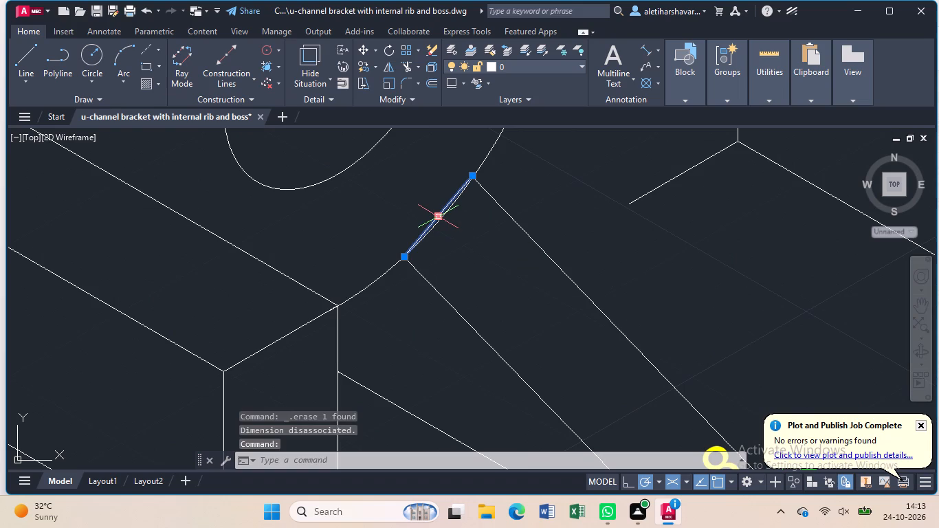
key(Delete)
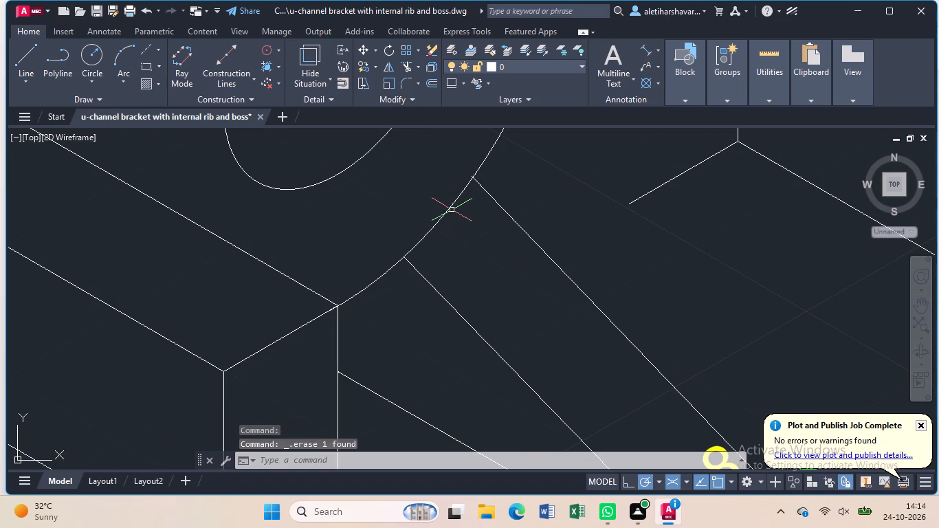
Trim the overshooting upper end of the far rib edge back to the boss arc.
text(tr)
key(Return)
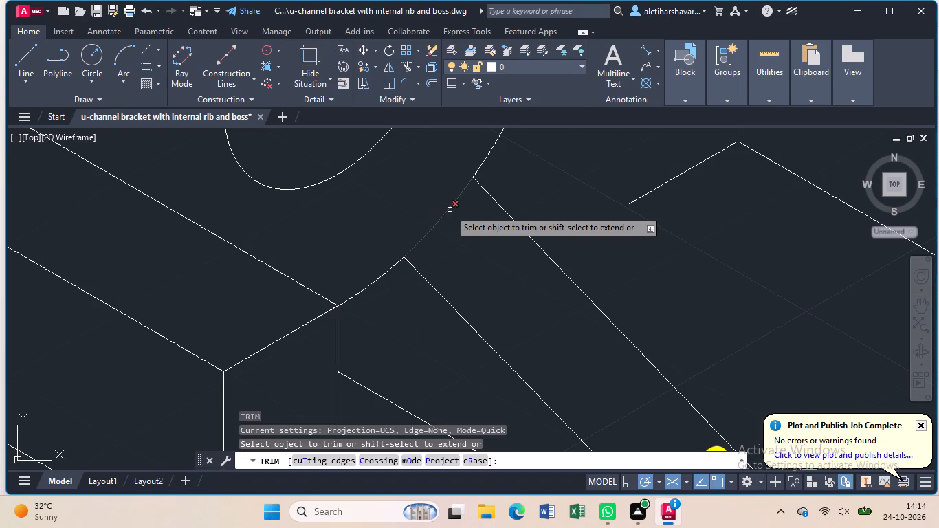
scroll(469, 175, up, 3)
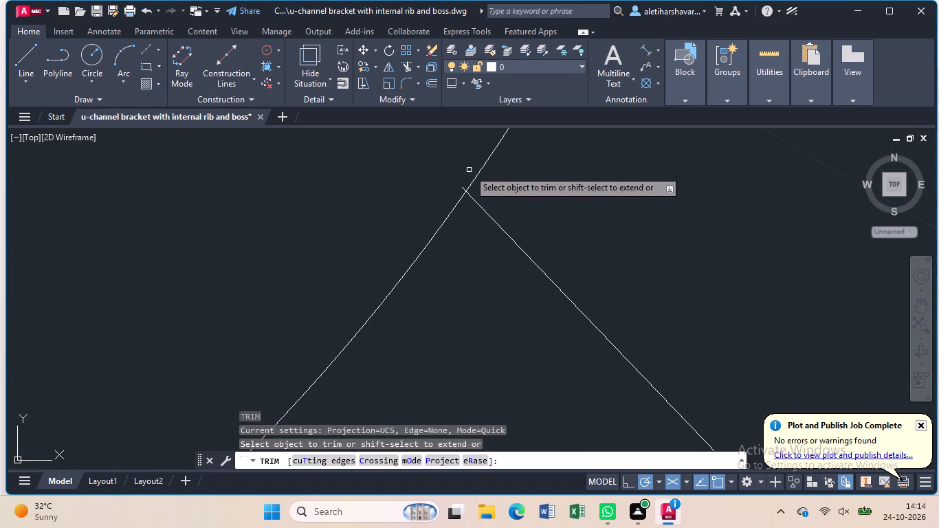
click(461, 185)
scroll(461, 185, down, 1)
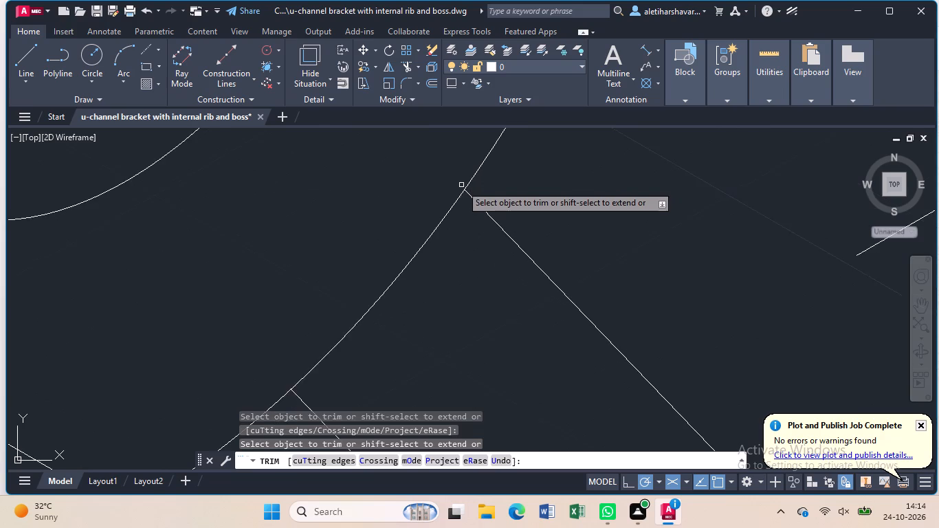
scroll(461, 185, down, 2)
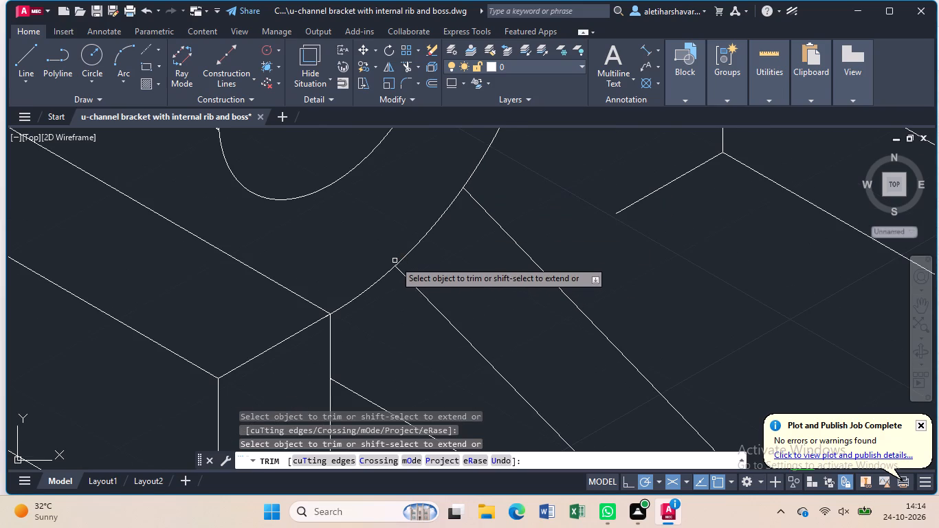
key(Escape)
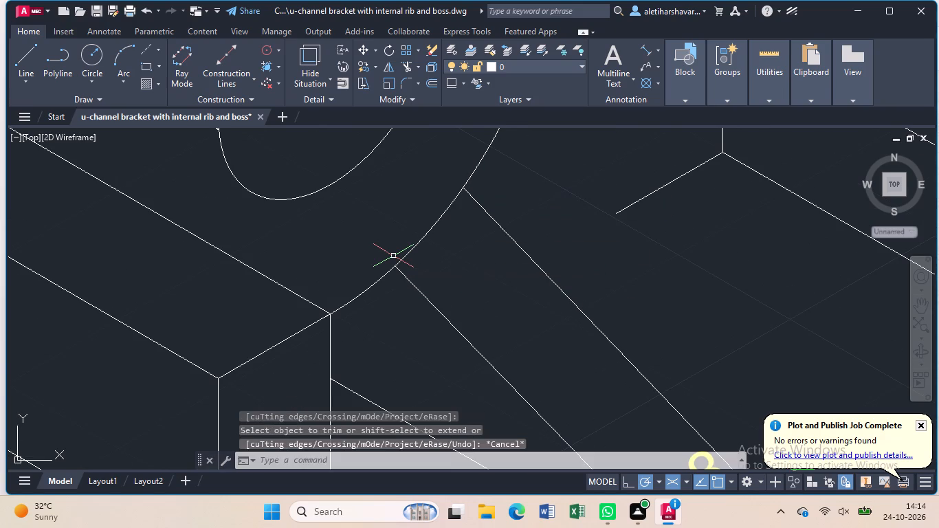
Extend the inner floor edge behind the rib to meet the new far rib edge.
text(ex)
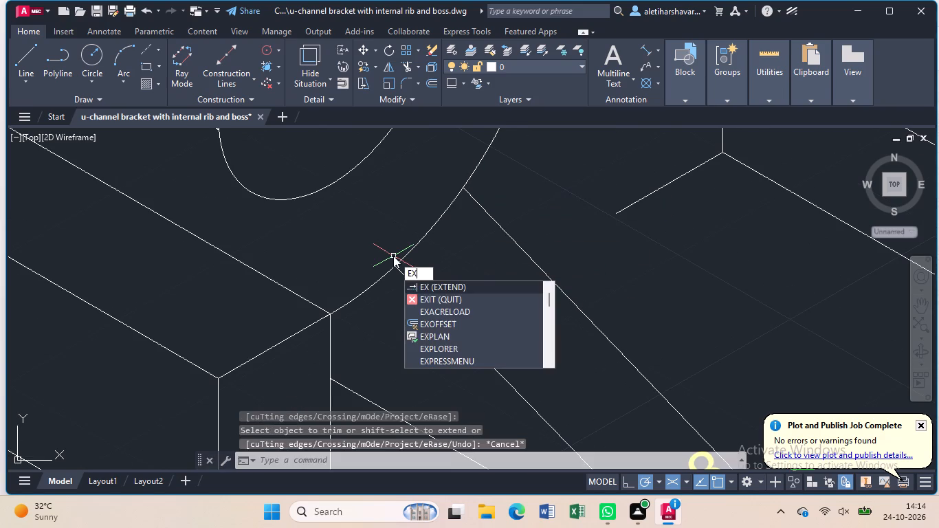
key(Return)
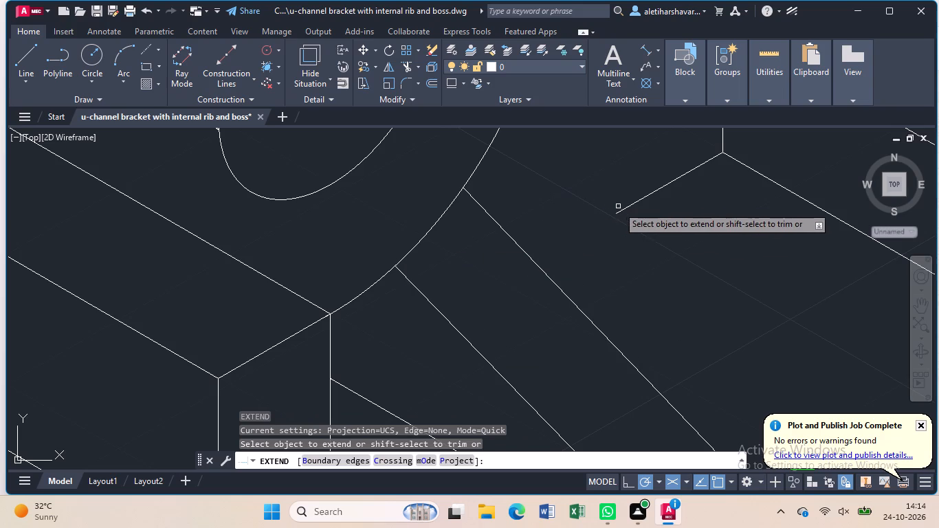
click(617, 214)
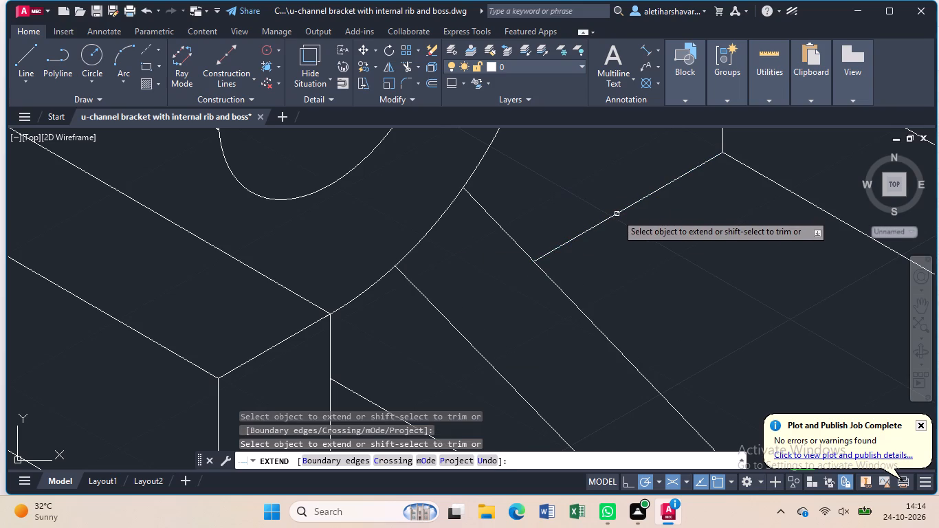
scroll(617, 214, down, 3)
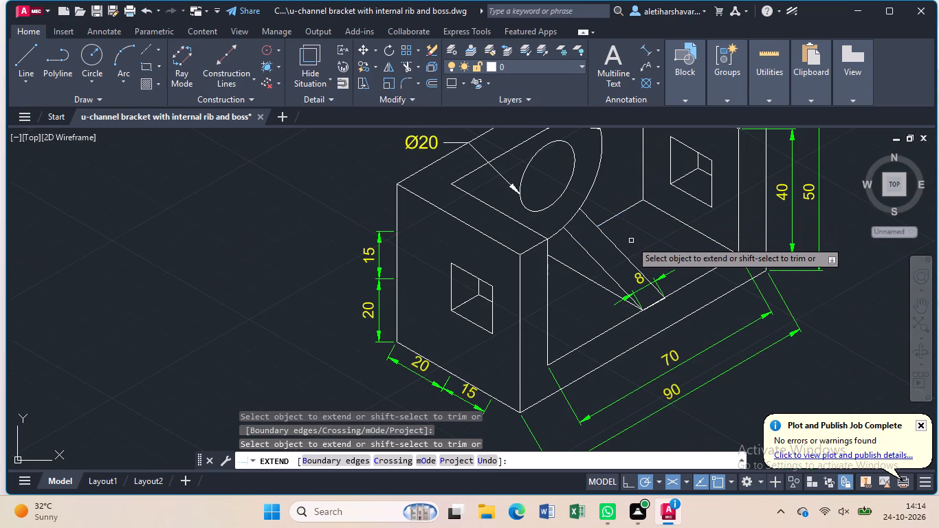
key(Escape)
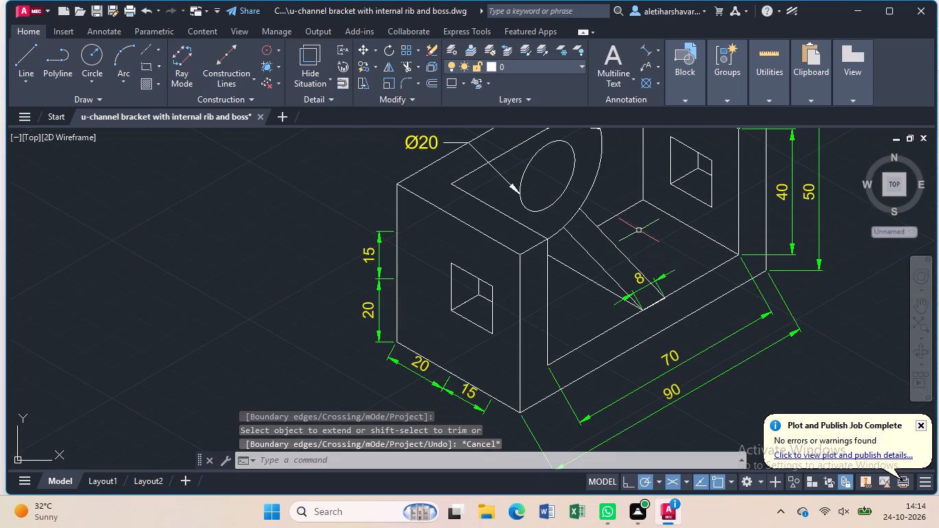
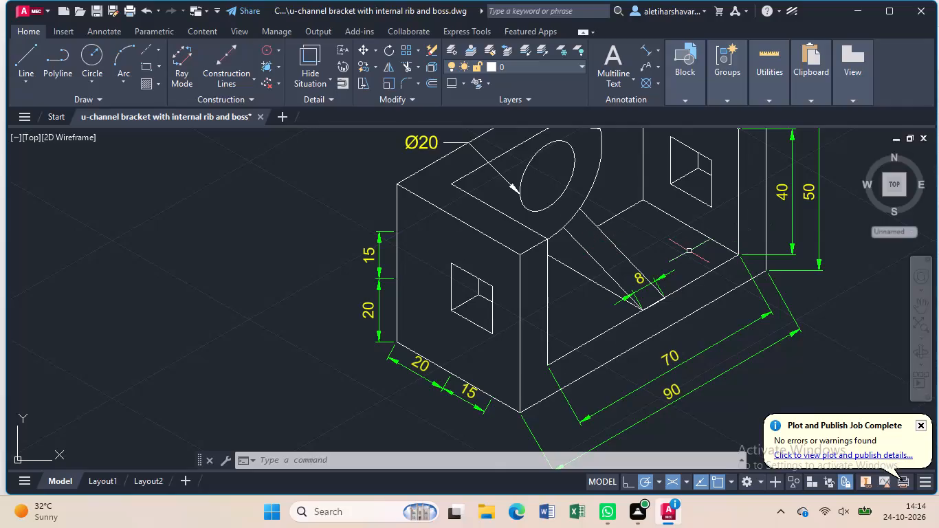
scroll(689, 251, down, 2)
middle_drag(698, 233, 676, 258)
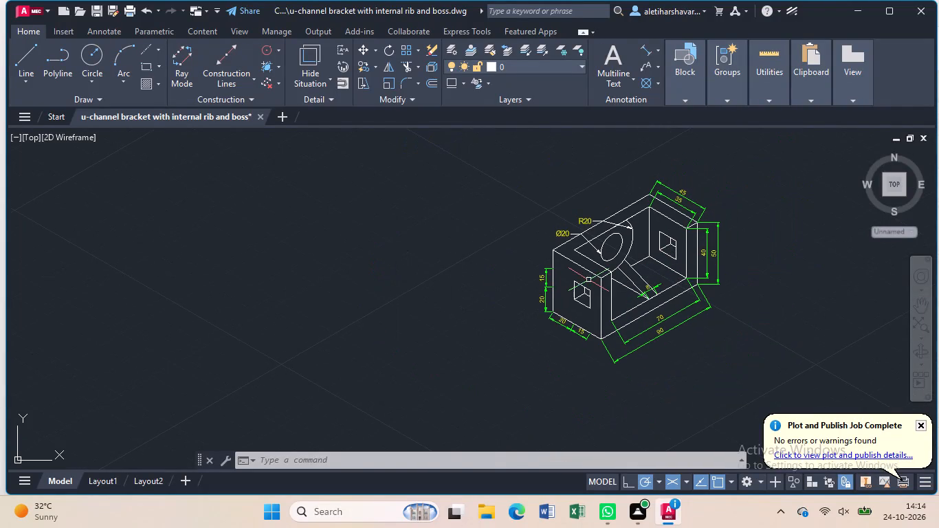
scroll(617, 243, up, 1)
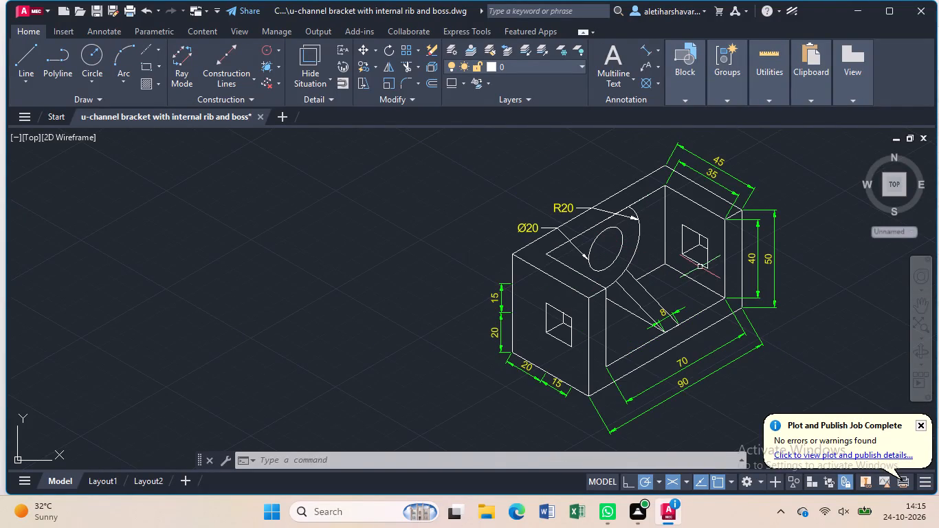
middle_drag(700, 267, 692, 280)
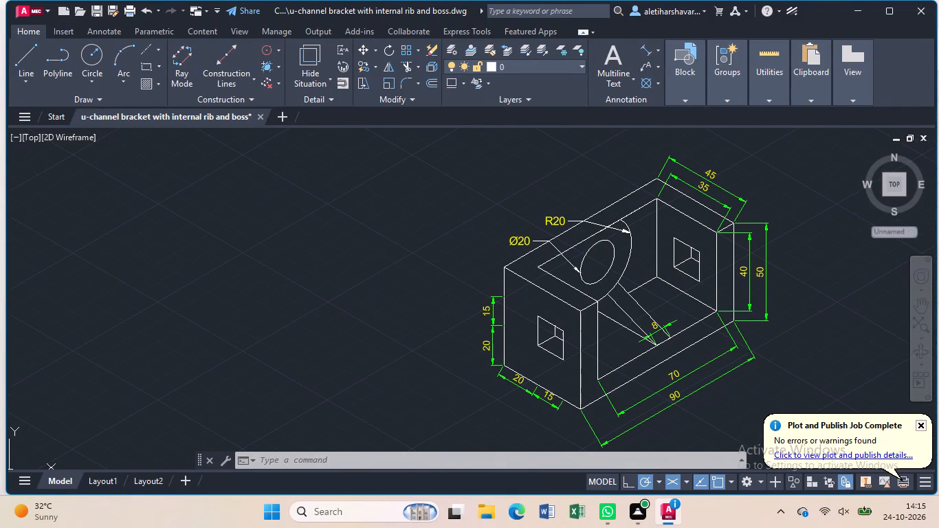